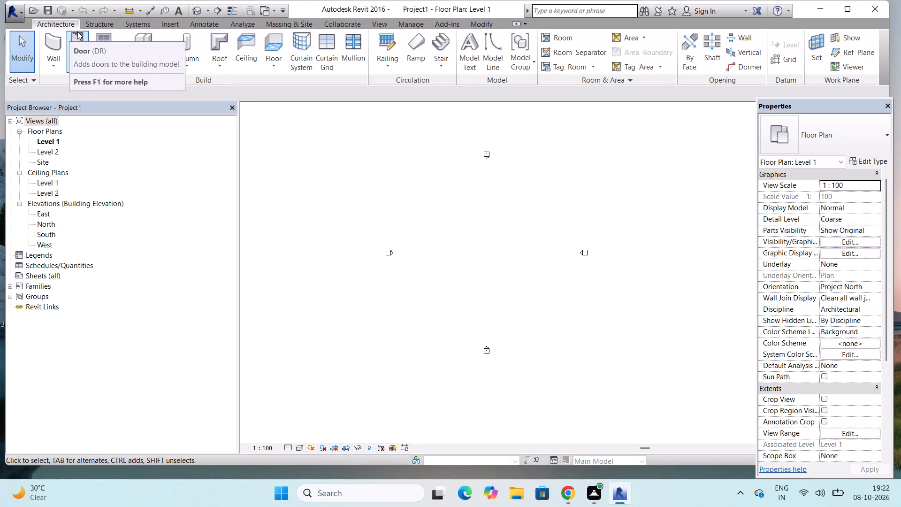
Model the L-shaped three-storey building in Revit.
Open the project units settings.
key("u")
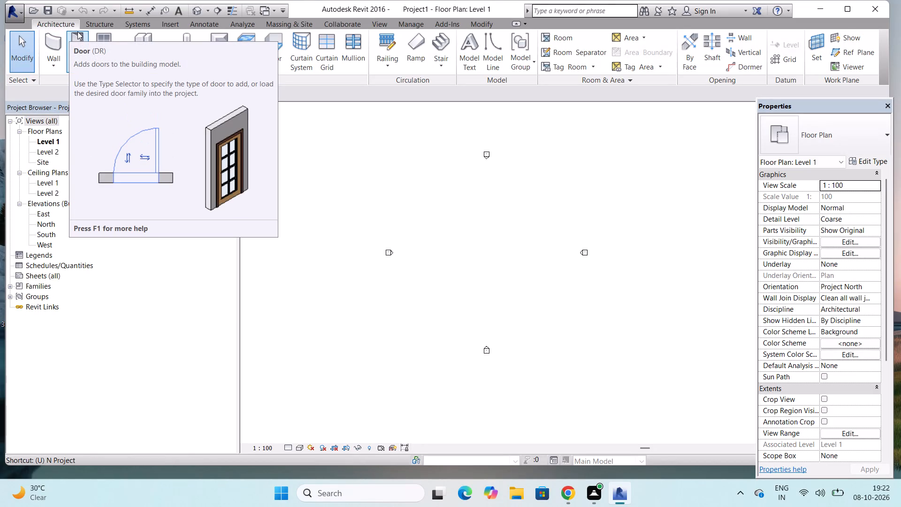
key("n")
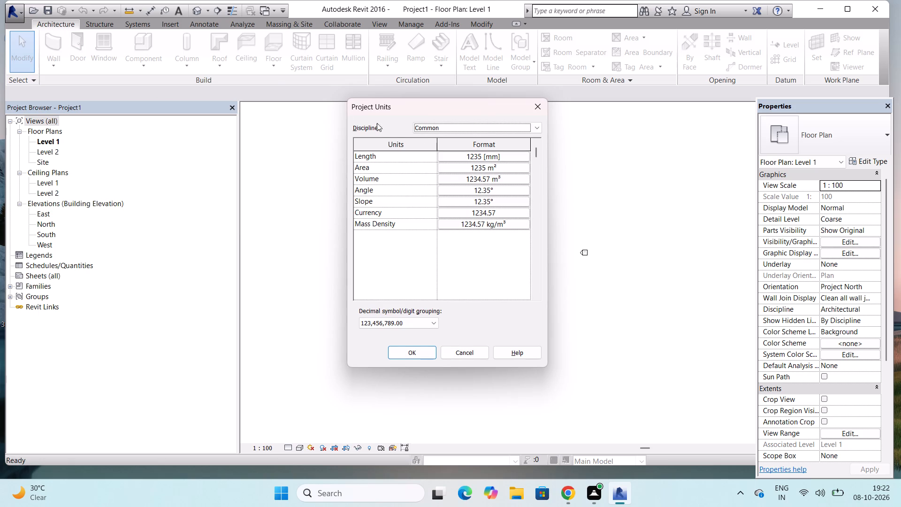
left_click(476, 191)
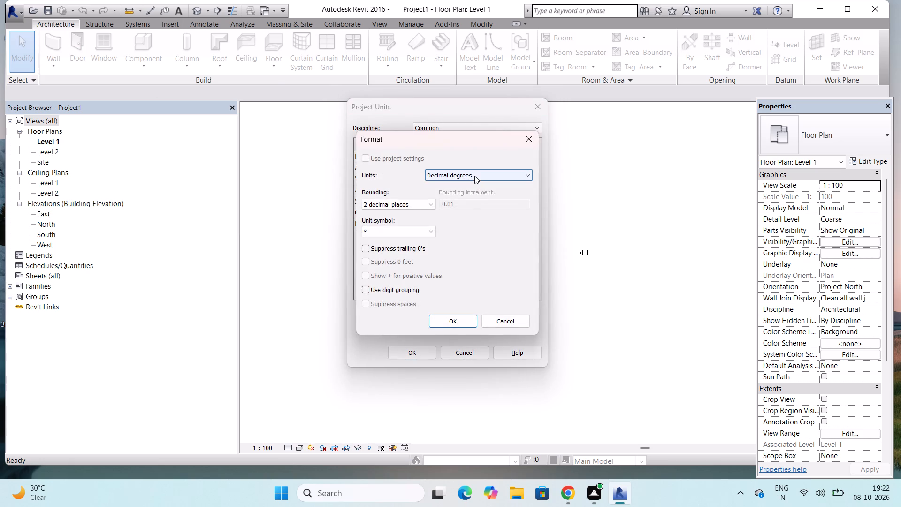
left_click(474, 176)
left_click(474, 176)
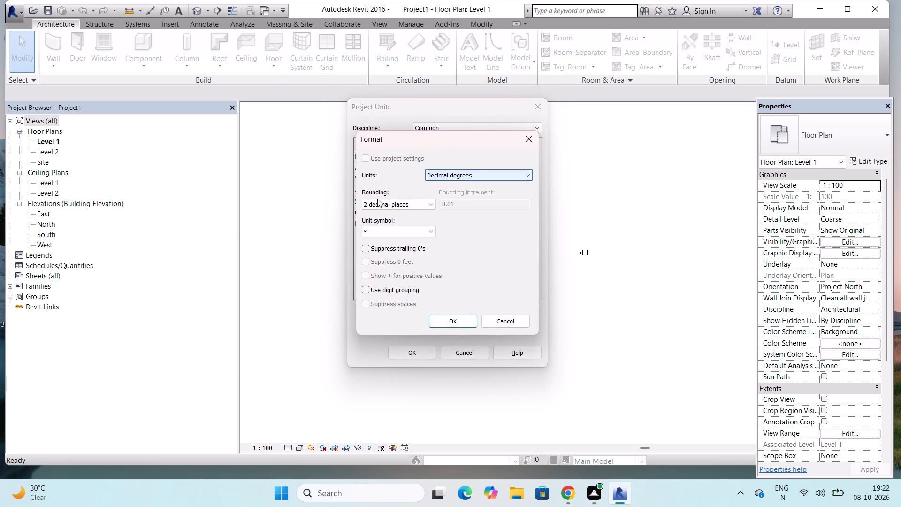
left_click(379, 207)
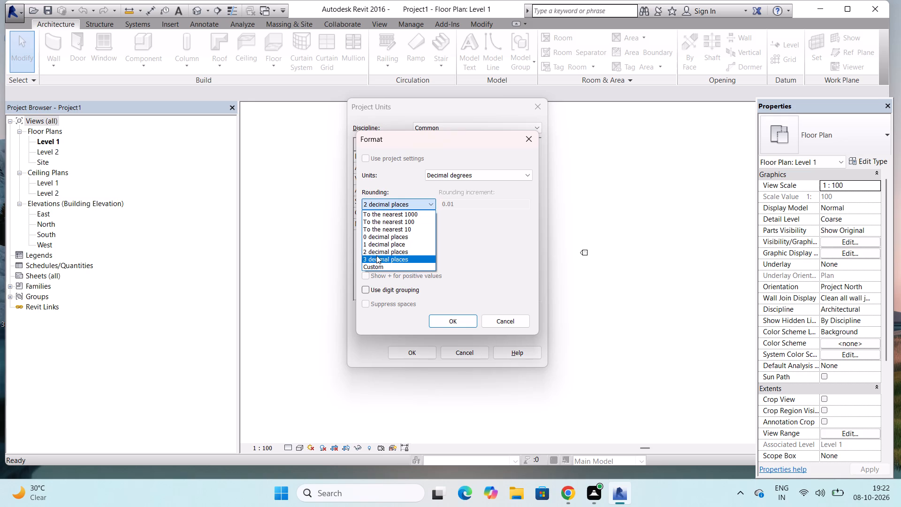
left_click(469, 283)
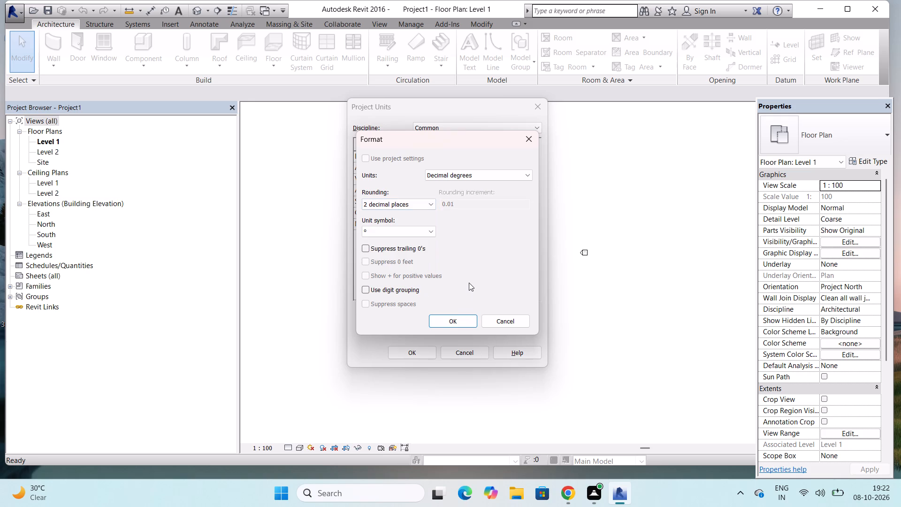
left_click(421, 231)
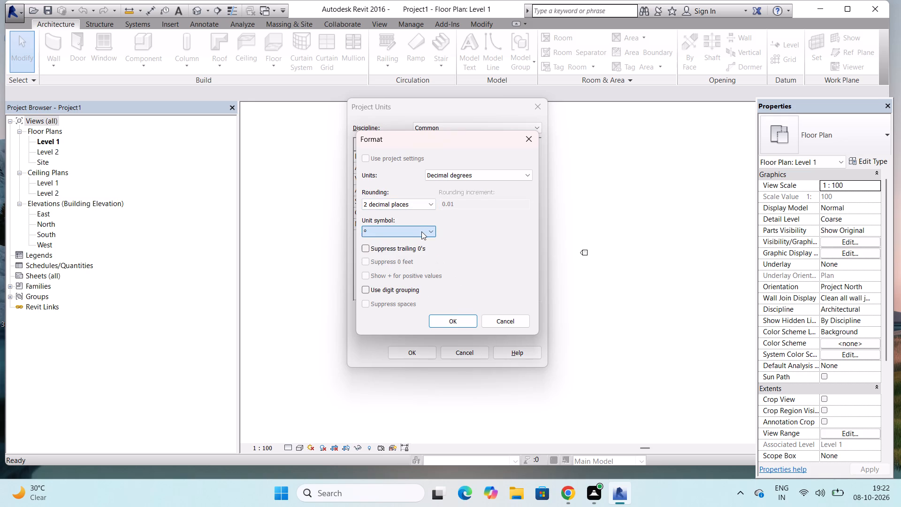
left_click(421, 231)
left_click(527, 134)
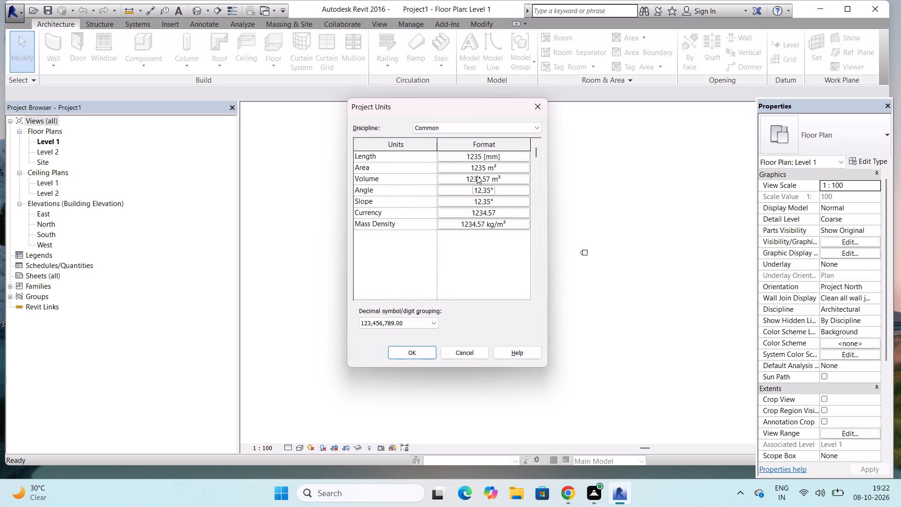
Set the project's area unit format to square millimeters with the mm² symbol.
left_click(479, 167)
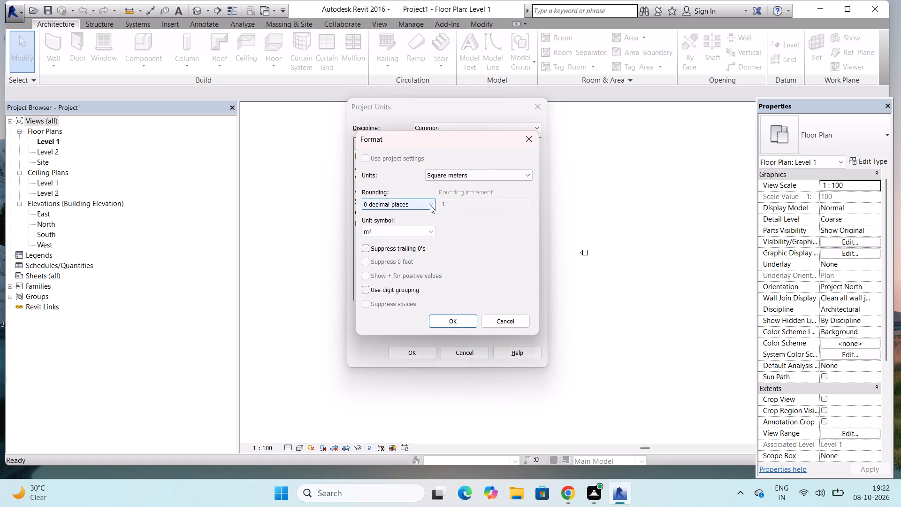
left_click(430, 205)
left_click(430, 205)
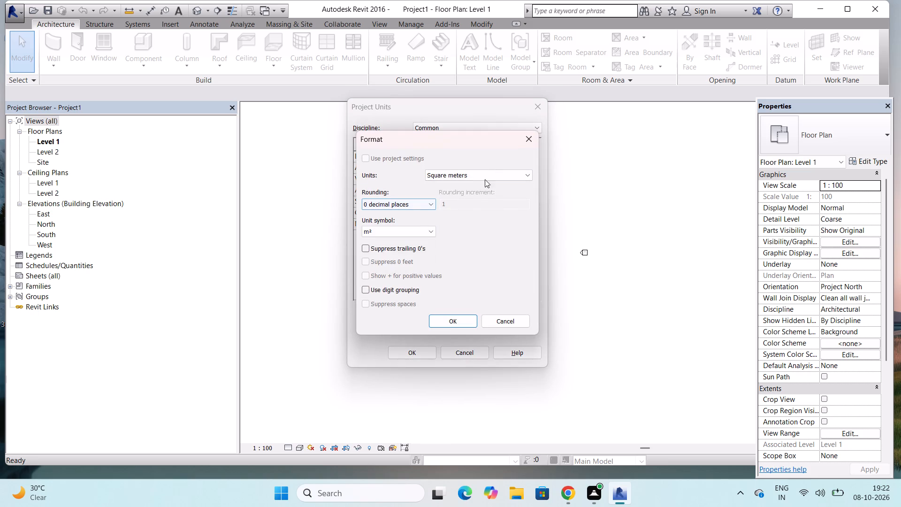
left_click(487, 176)
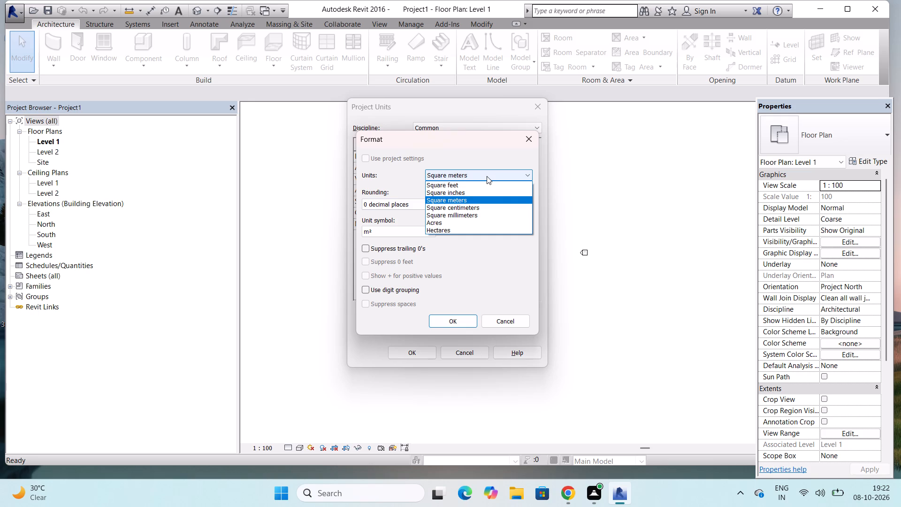
left_click(468, 217)
left_click(433, 226)
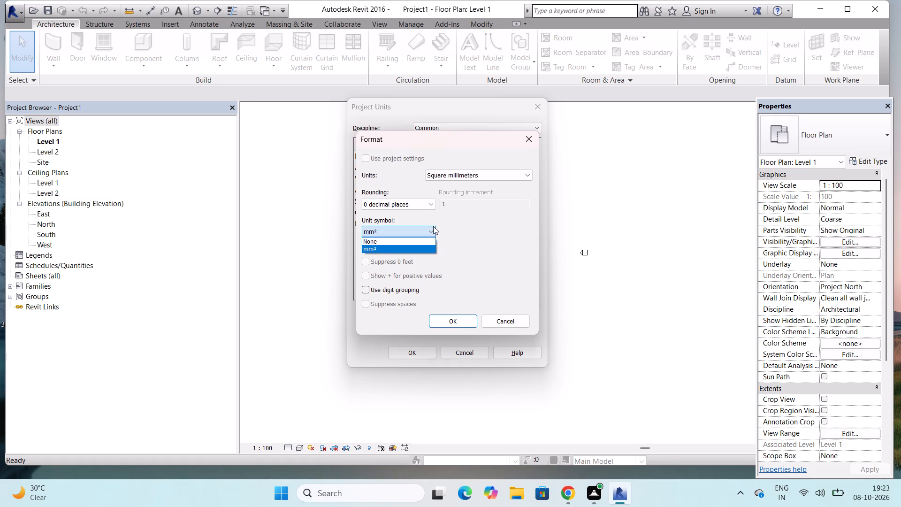
left_click(433, 226)
left_click(443, 323)
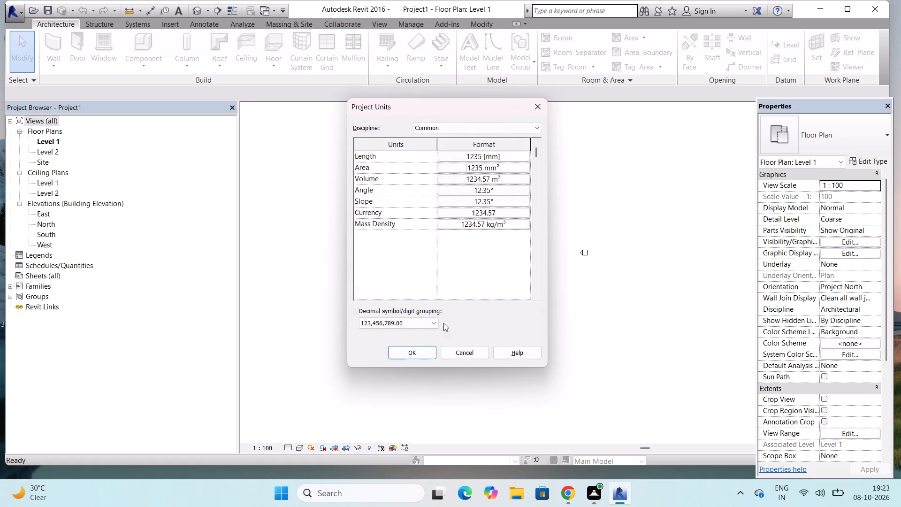
left_click(422, 355)
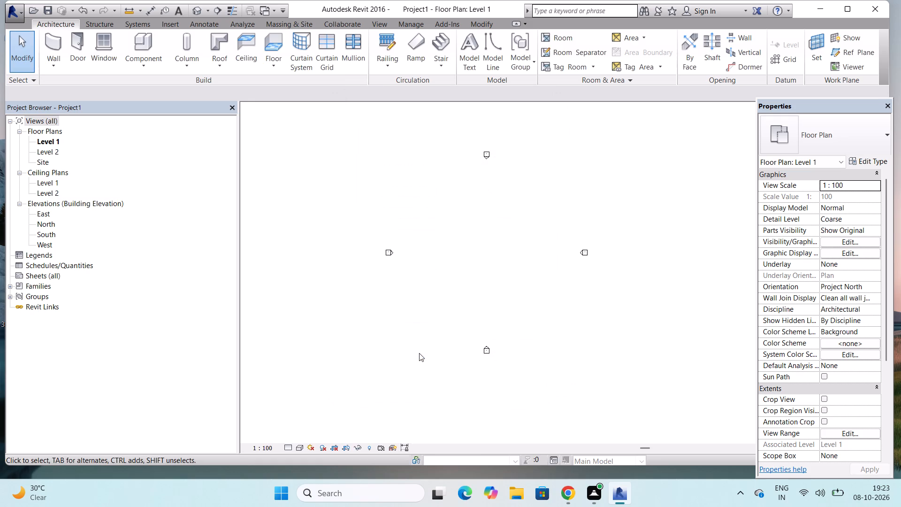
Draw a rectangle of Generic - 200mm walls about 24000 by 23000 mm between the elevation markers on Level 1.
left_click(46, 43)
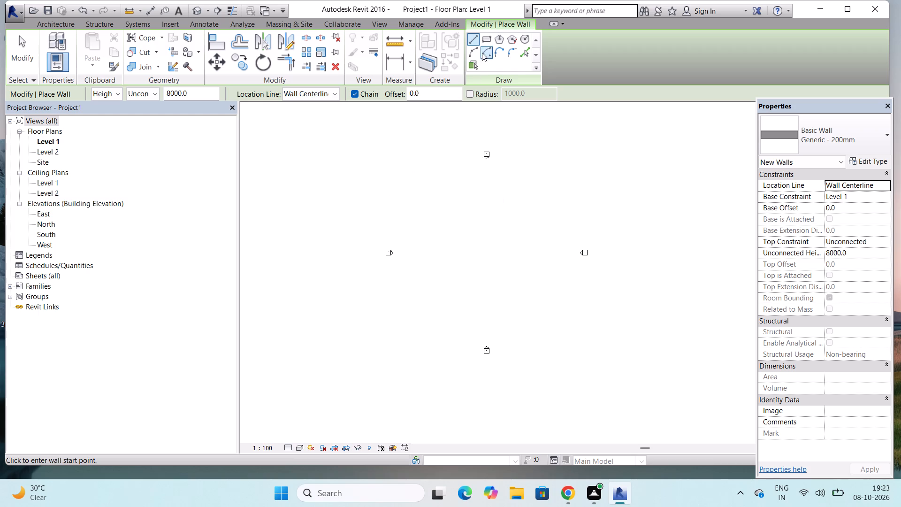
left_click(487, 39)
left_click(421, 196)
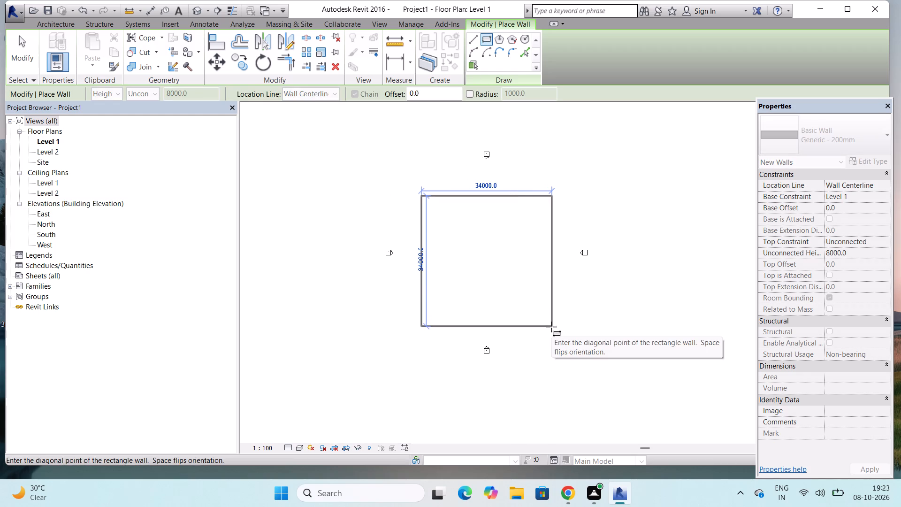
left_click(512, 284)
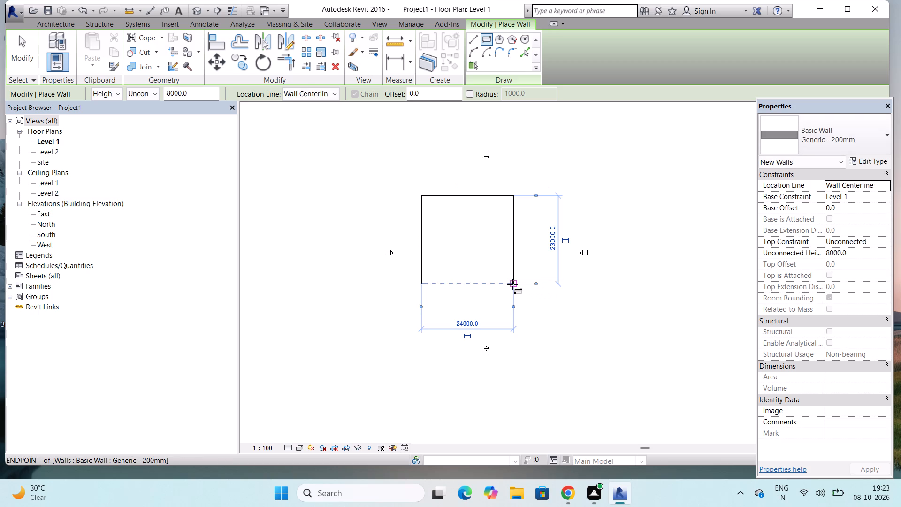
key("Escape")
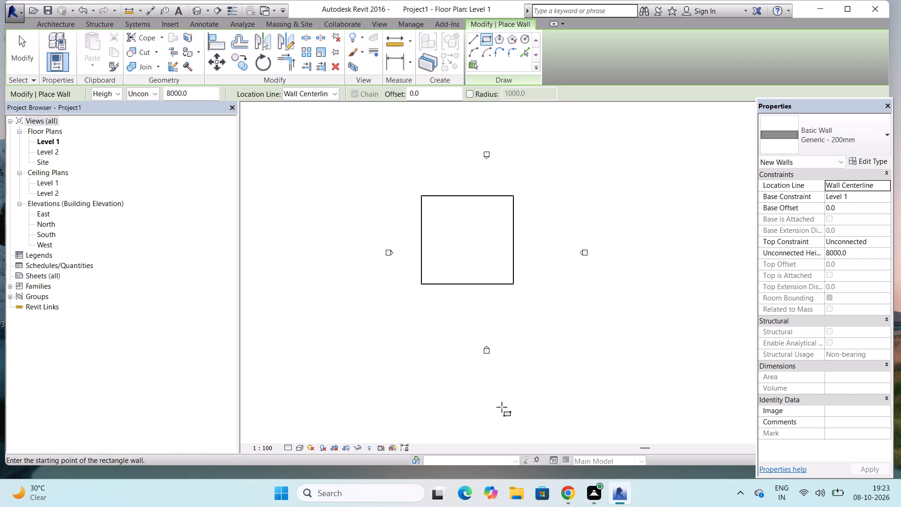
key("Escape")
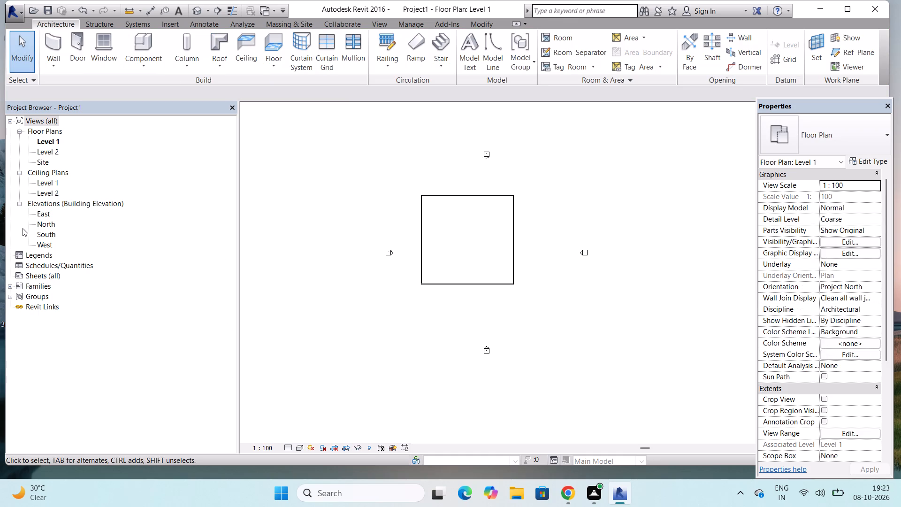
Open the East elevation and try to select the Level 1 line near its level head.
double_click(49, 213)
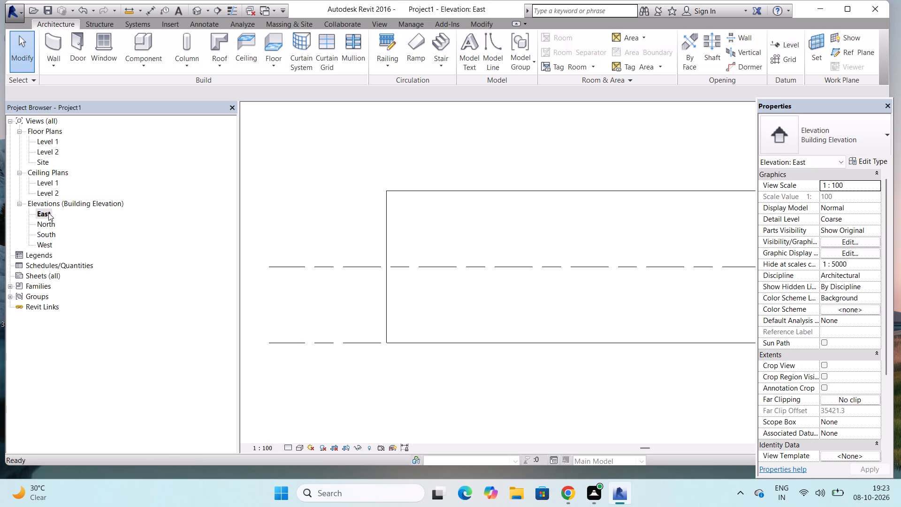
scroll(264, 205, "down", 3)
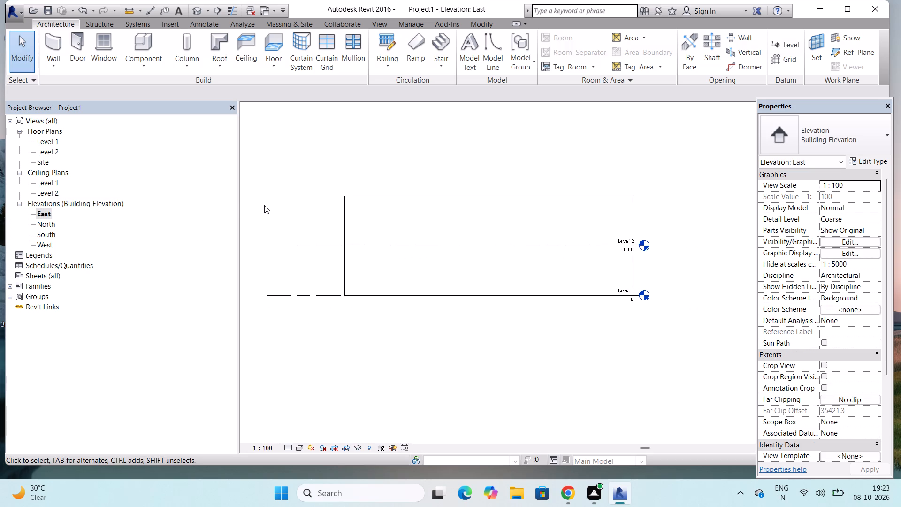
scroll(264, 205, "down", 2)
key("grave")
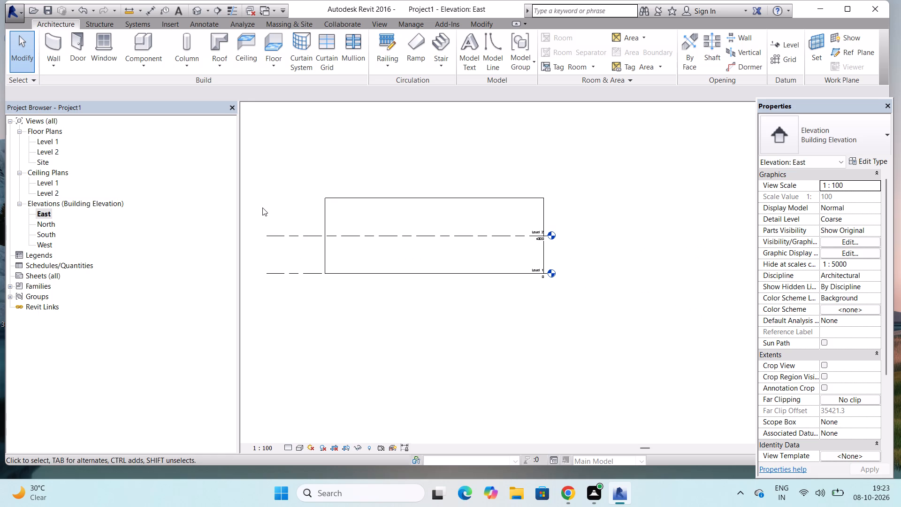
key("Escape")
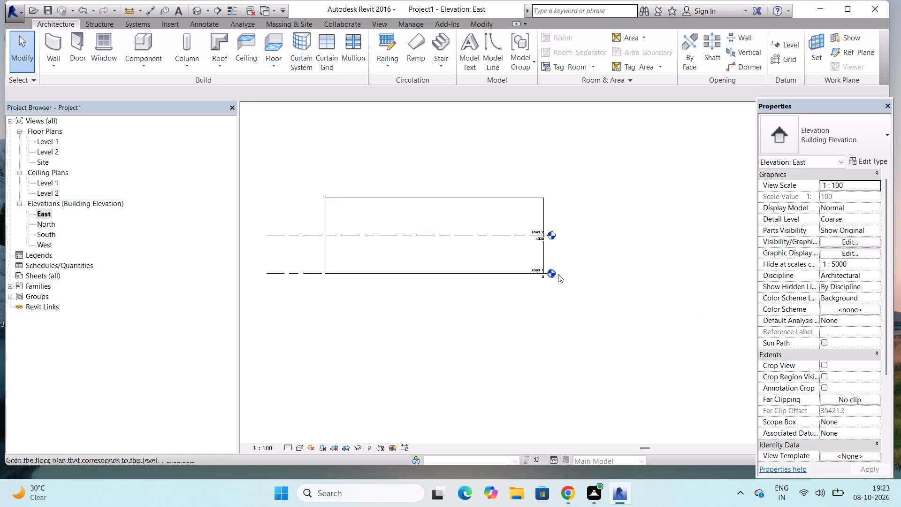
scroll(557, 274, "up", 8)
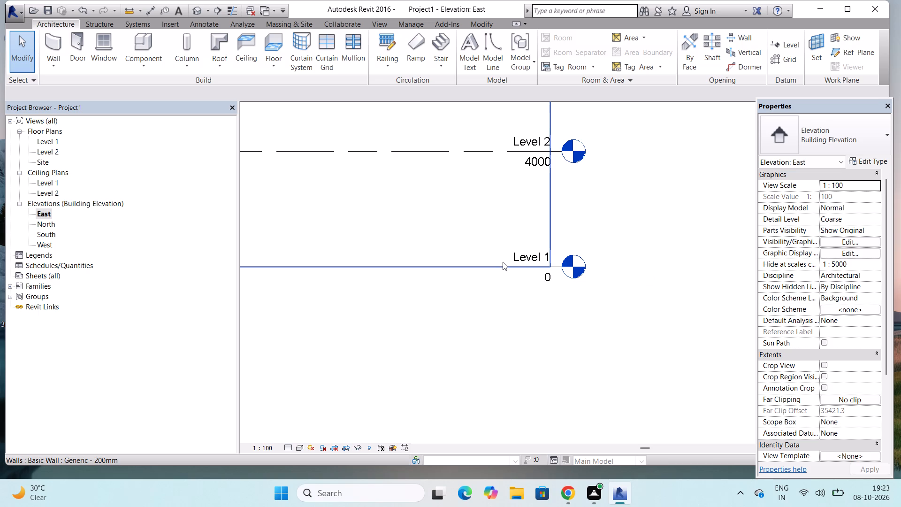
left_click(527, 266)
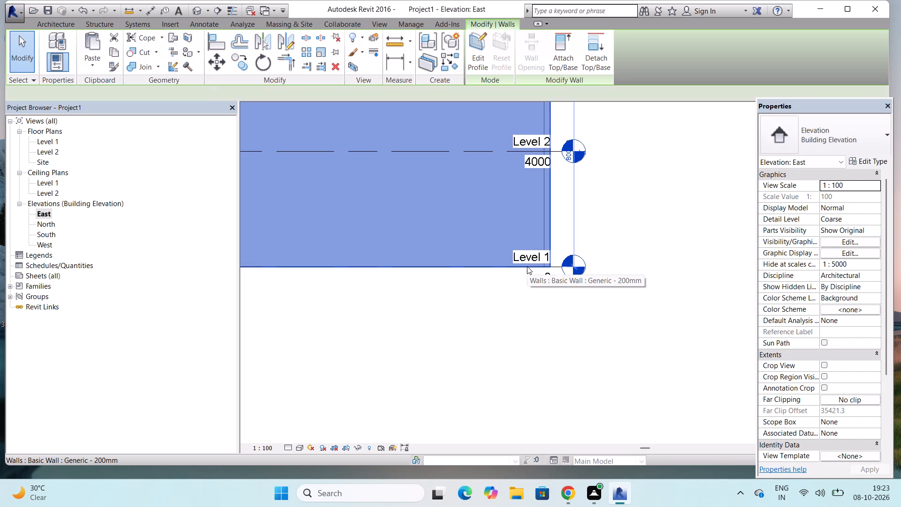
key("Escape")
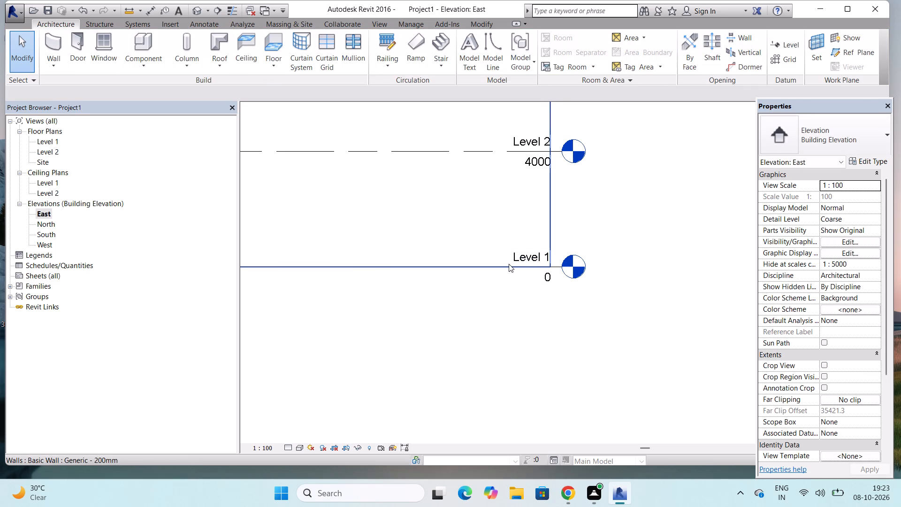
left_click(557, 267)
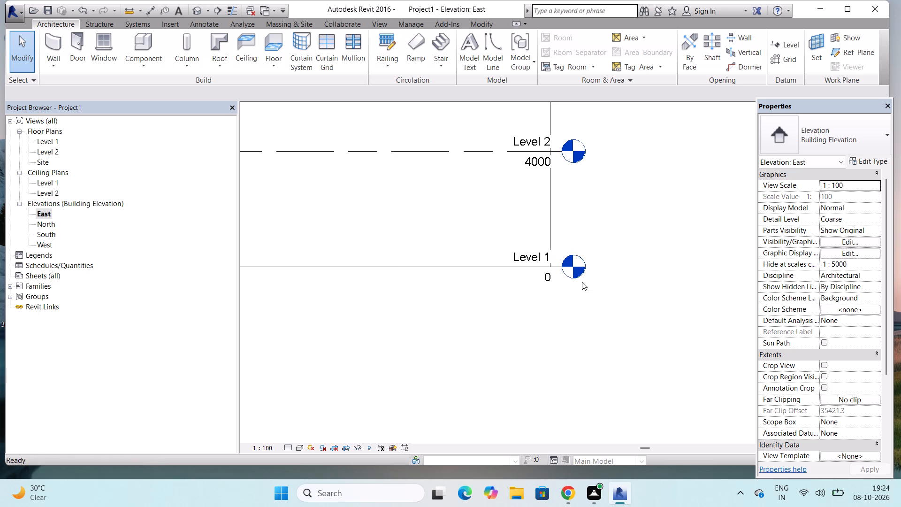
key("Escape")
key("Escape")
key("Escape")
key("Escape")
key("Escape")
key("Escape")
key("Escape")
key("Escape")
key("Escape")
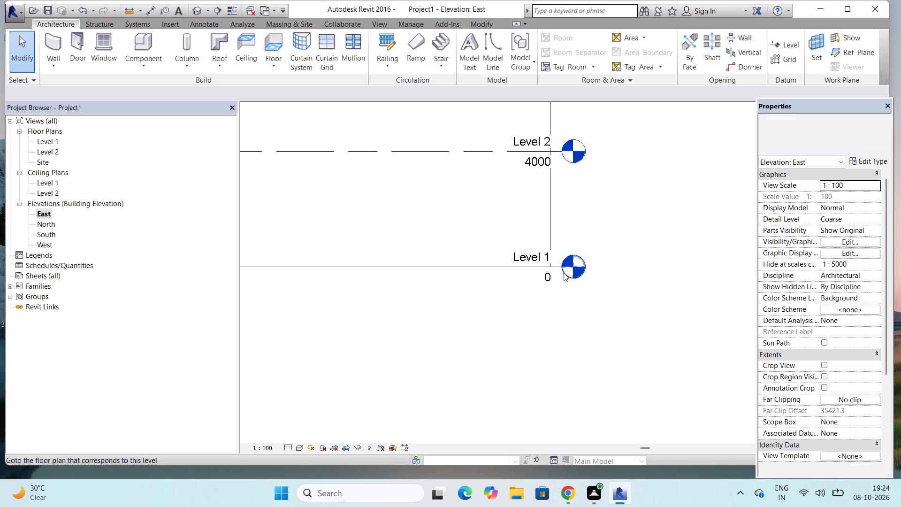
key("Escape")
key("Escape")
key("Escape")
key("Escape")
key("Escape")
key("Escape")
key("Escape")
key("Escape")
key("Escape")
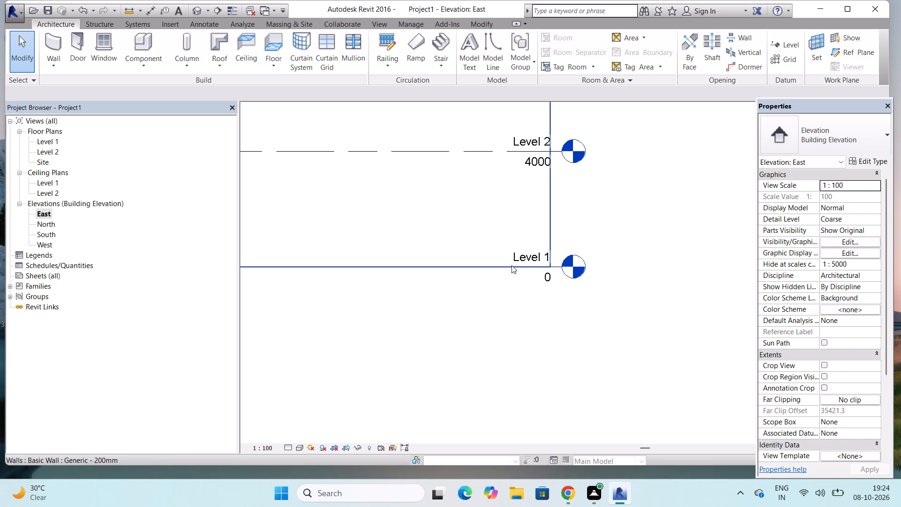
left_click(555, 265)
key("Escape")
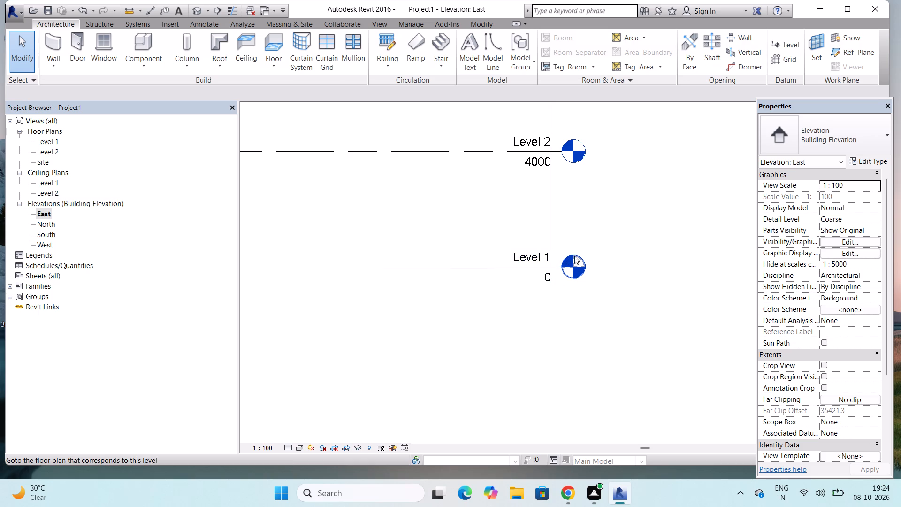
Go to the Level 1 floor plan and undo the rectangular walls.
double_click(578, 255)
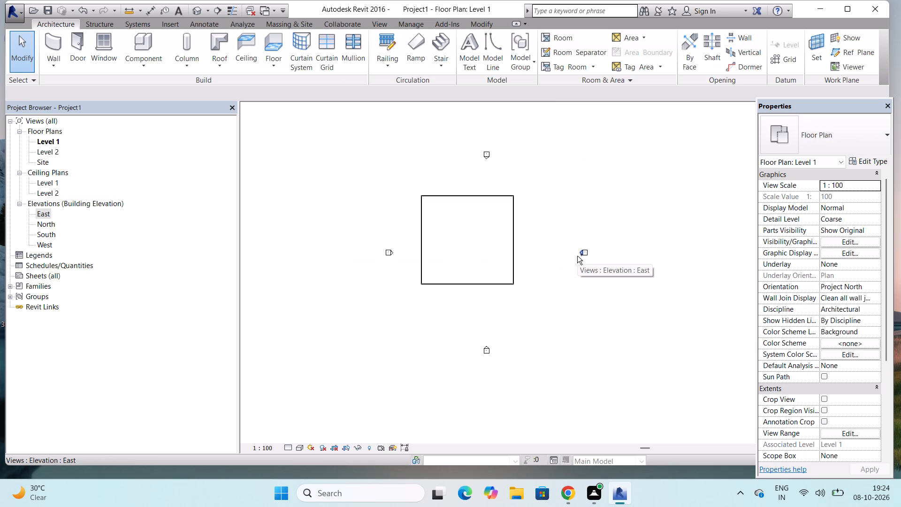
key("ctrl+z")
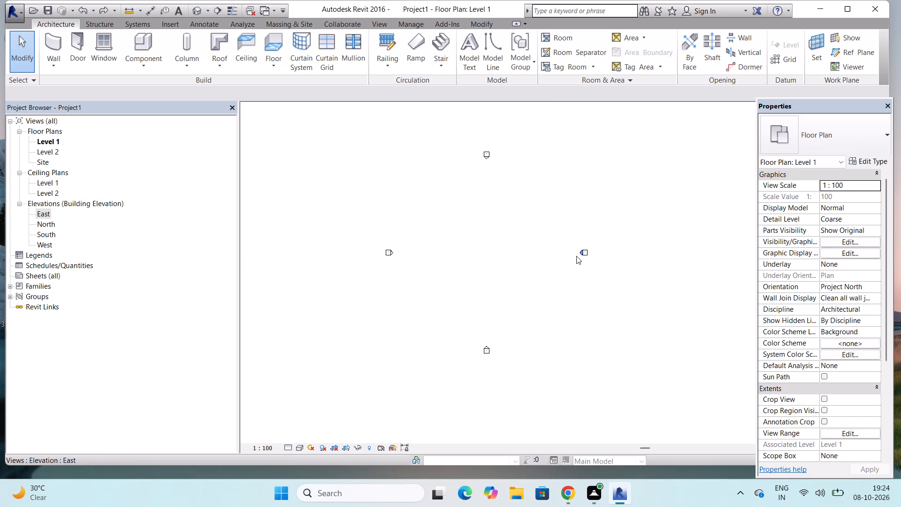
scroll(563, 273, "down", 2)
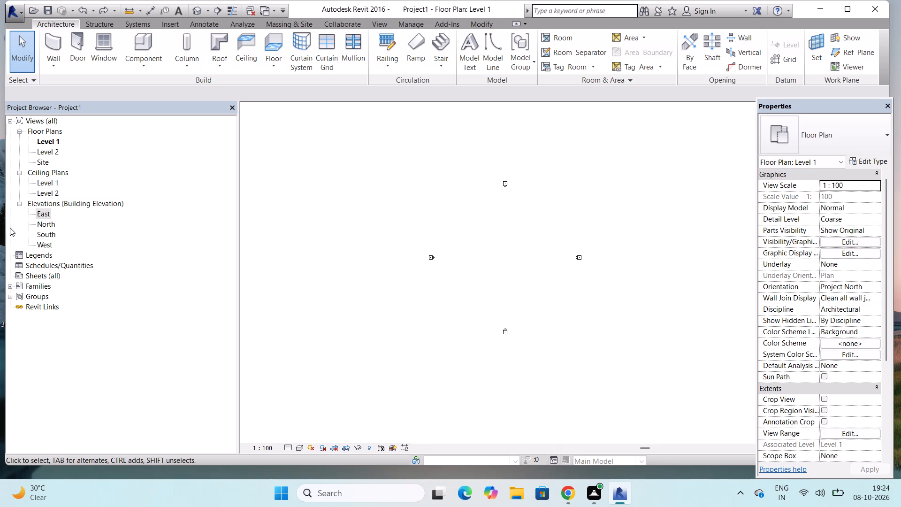
Open the East elevation and add an elbow to the Level 1 line beside its level head.
double_click(43, 211)
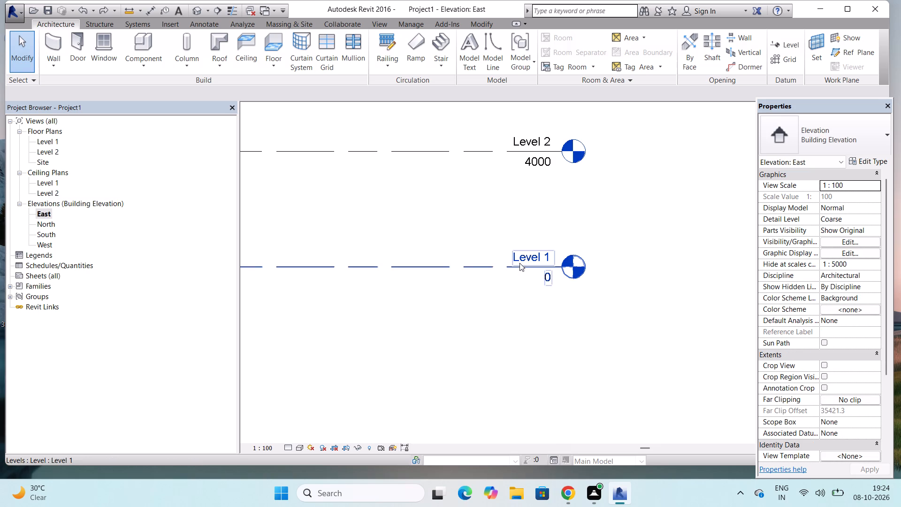
left_click(481, 265)
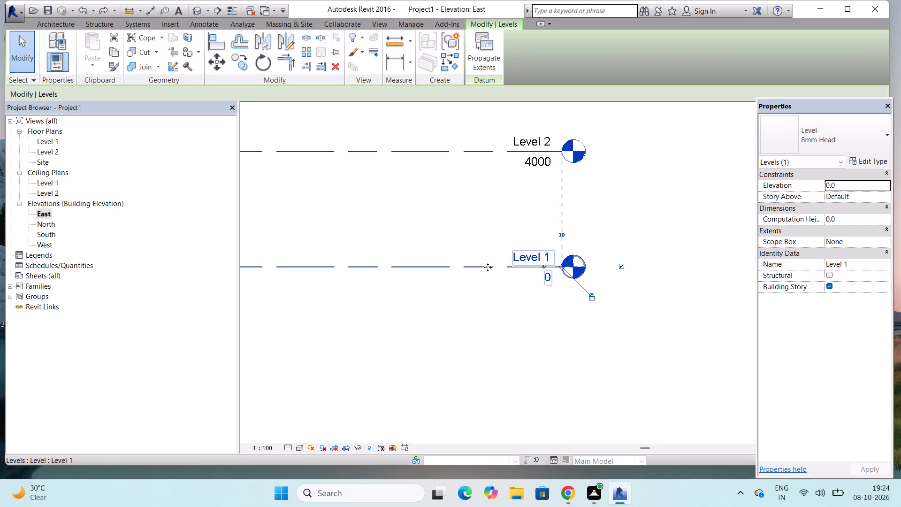
left_click(543, 266)
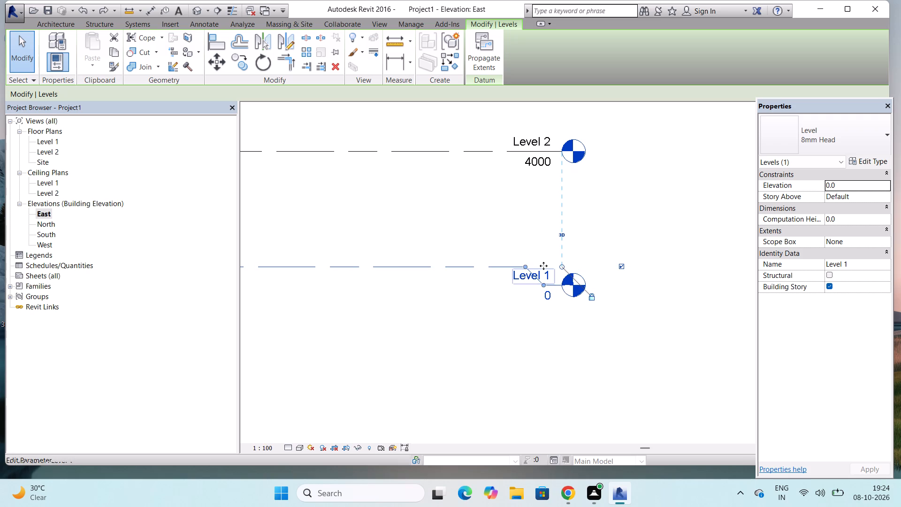
Rename Level 1 as GROUND and rename its corresponding plan views too.
left_click(520, 274)
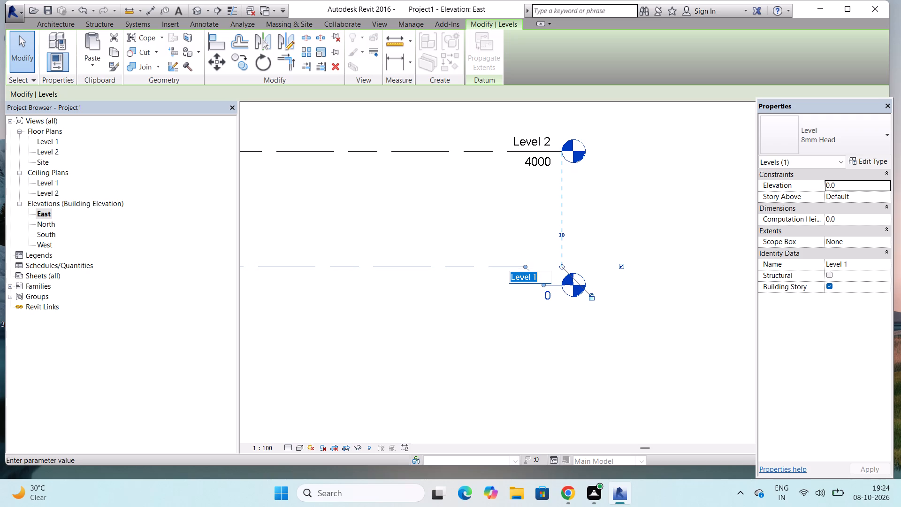
key("BackSpace")
key("g")
key("r")
key("o")
key("u")
key("n")
key("d")
left_click(497, 218)
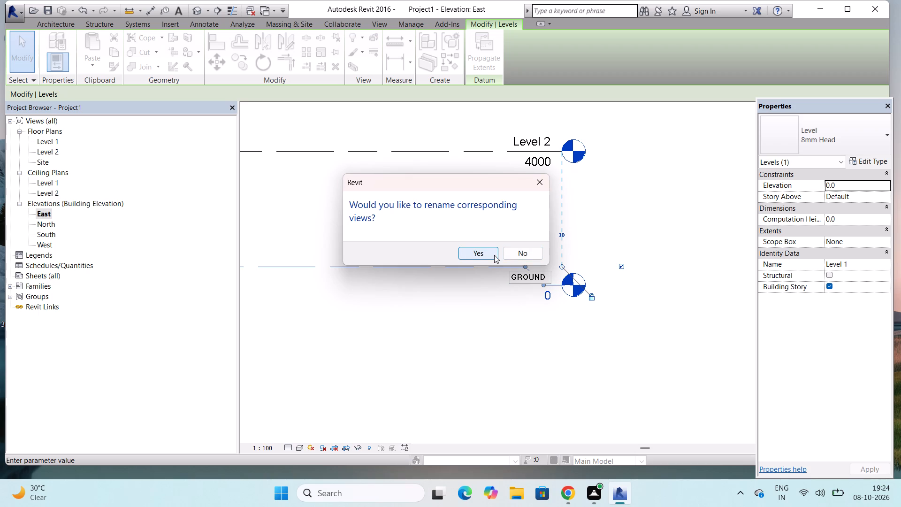
left_click(493, 296)
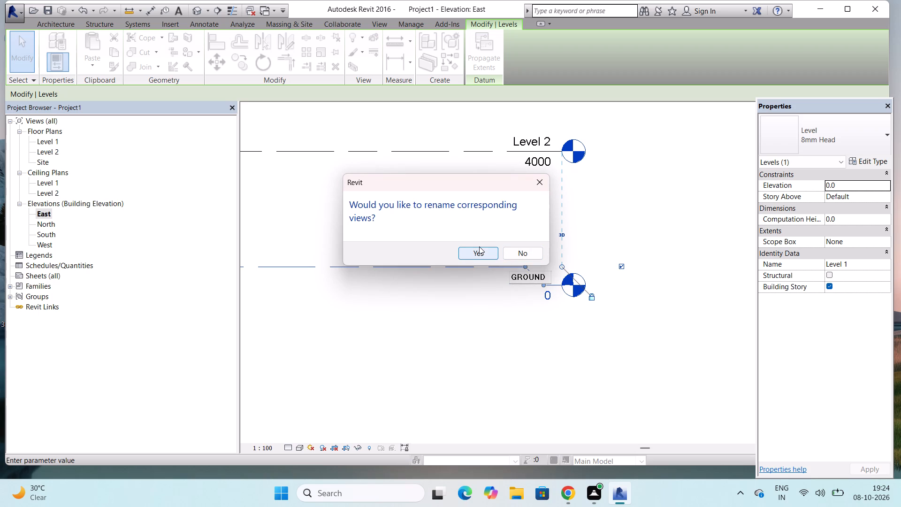
left_click(479, 249)
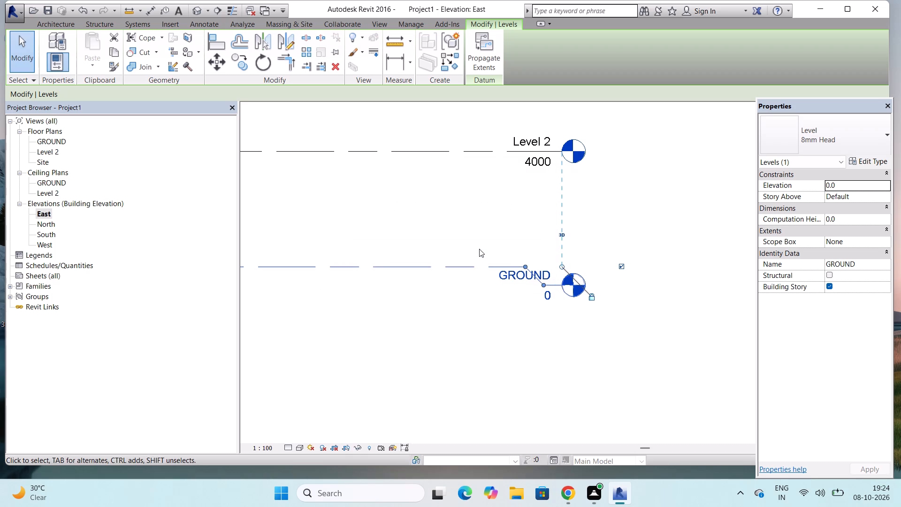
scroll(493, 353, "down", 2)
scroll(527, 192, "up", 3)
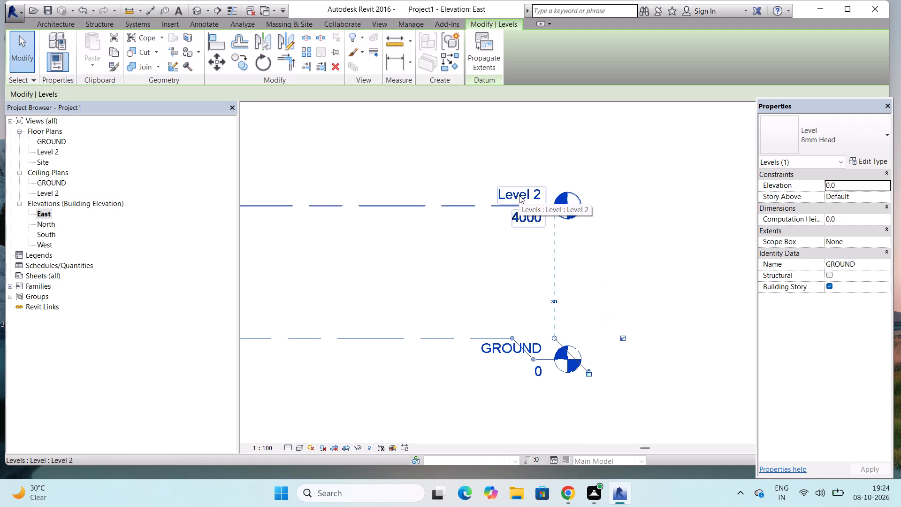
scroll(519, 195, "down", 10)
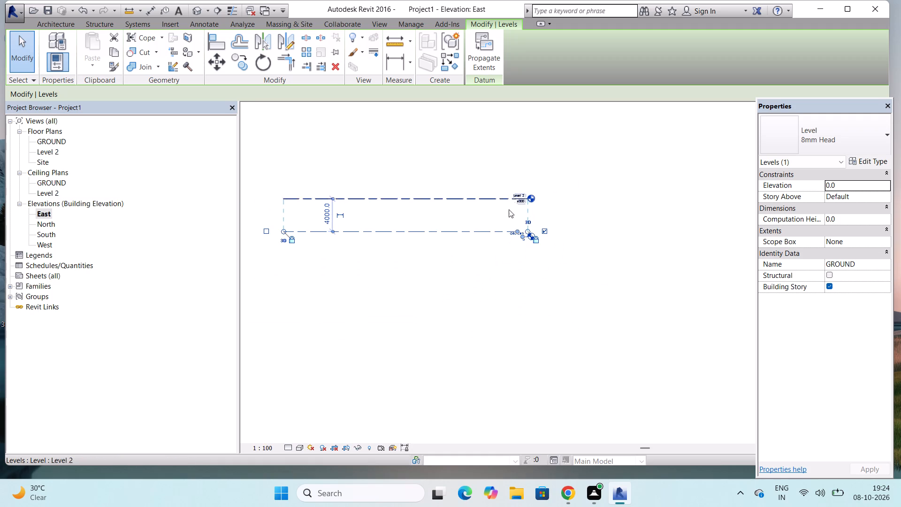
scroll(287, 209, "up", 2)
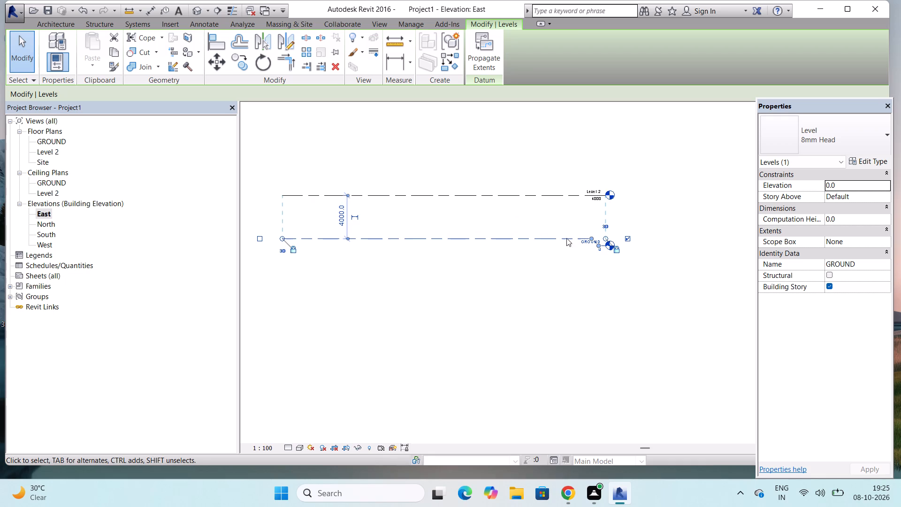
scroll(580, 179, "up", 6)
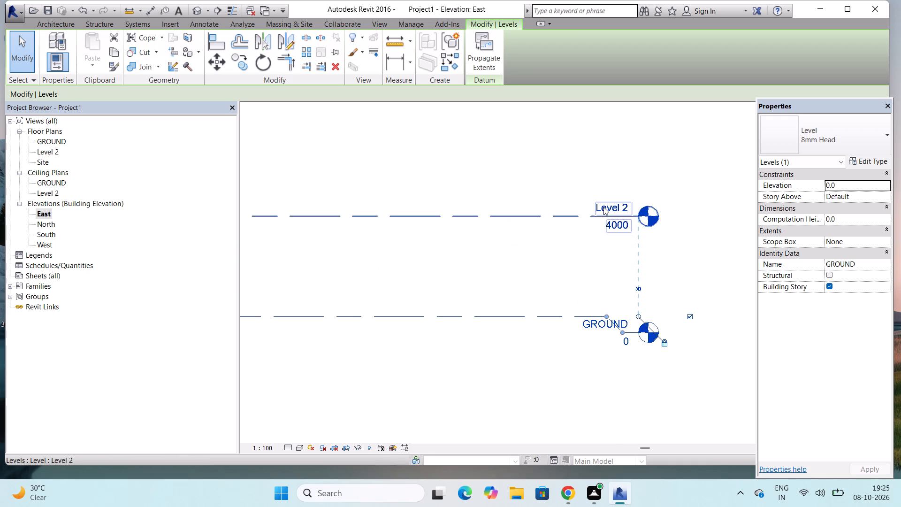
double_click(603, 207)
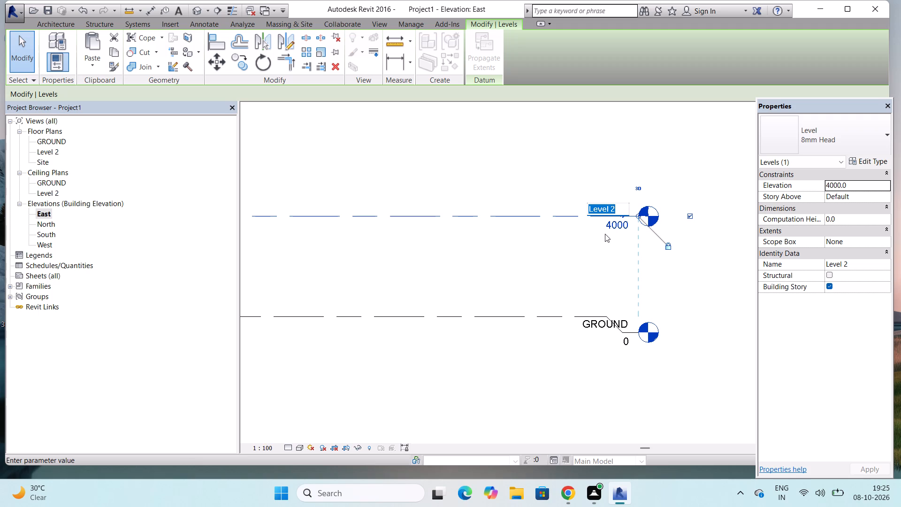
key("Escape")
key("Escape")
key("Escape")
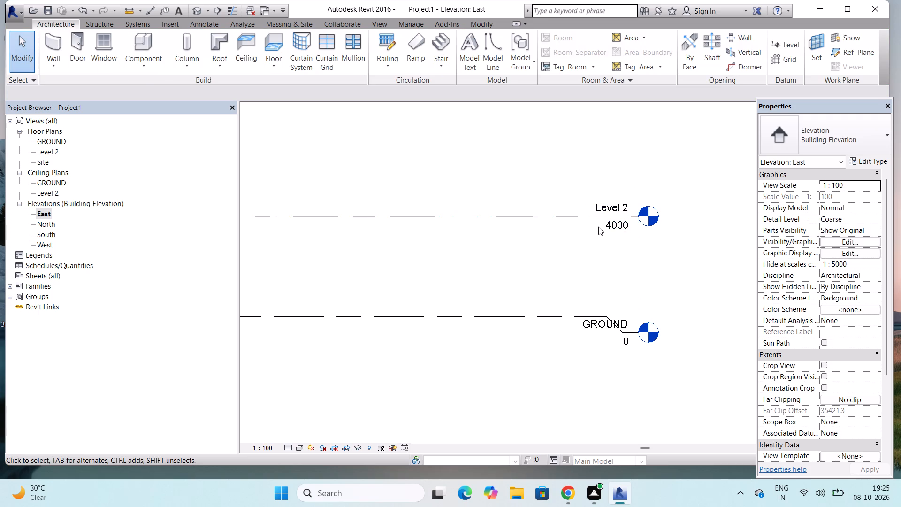
Delete Level 2 together with its associated views.
left_click(596, 220)
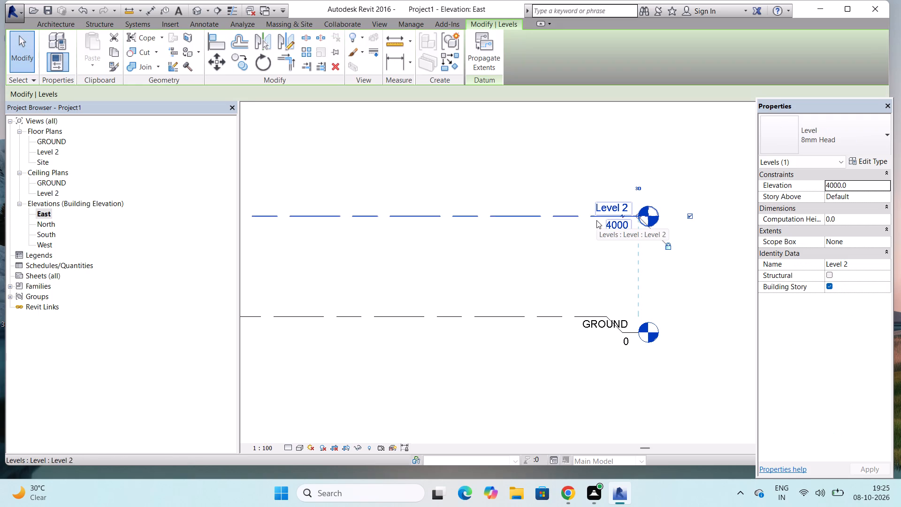
key("Delete")
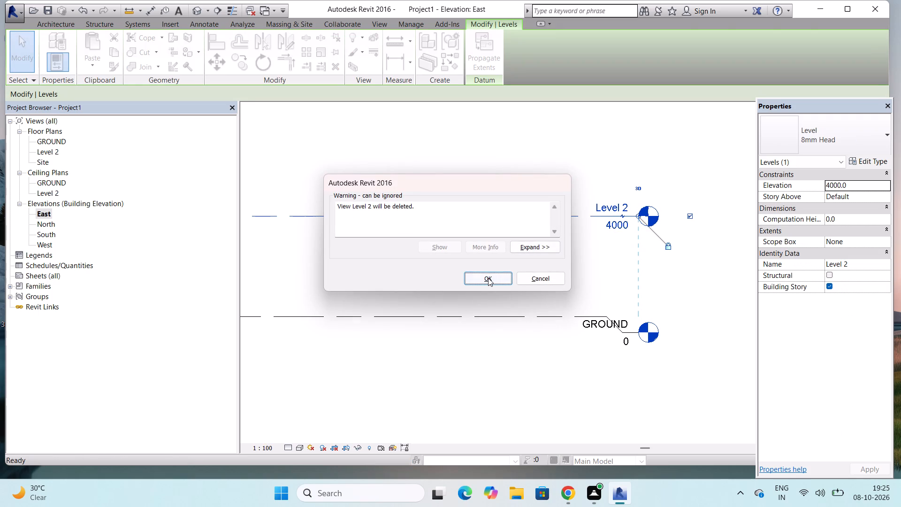
left_click(488, 278)
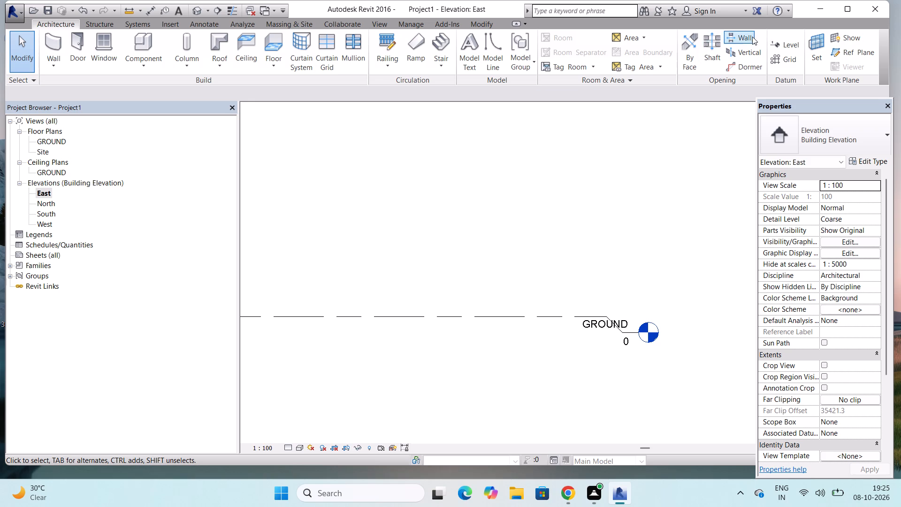
Create a new level offset 10'0" above the GROUND level line, using Level with Pick Lines.
left_click(779, 42)
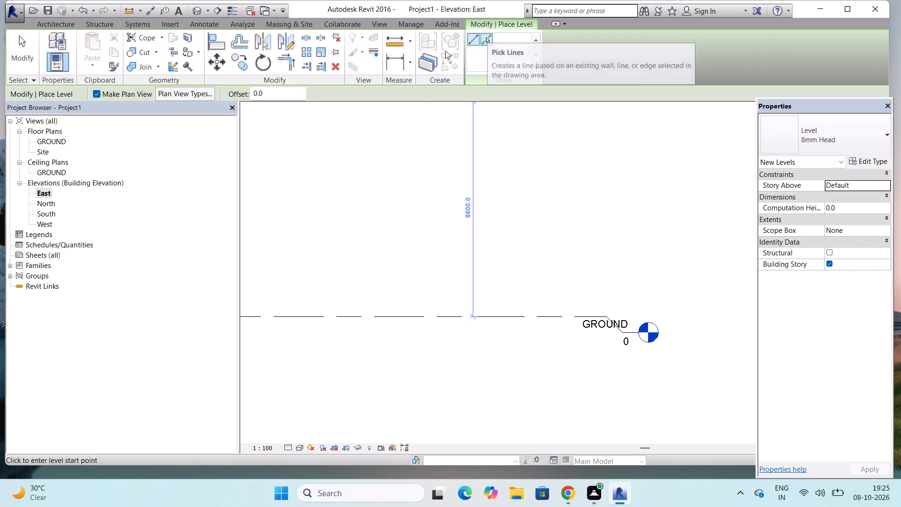
left_click(276, 91)
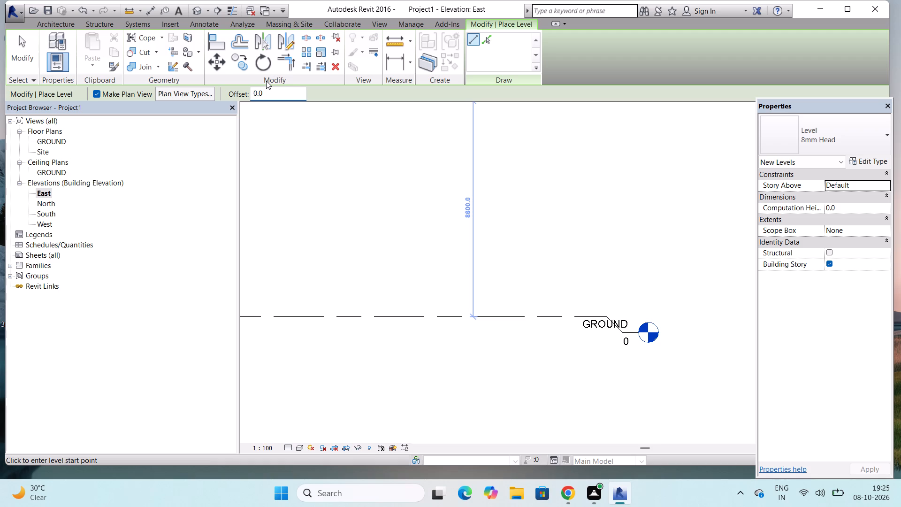
key("BackSpace")
key("BackSpace")
key("BackSpace")
type("10")
key("apostrophe")
key("0")
key("shift+quotedbl")
key("Return")
left_click(484, 36)
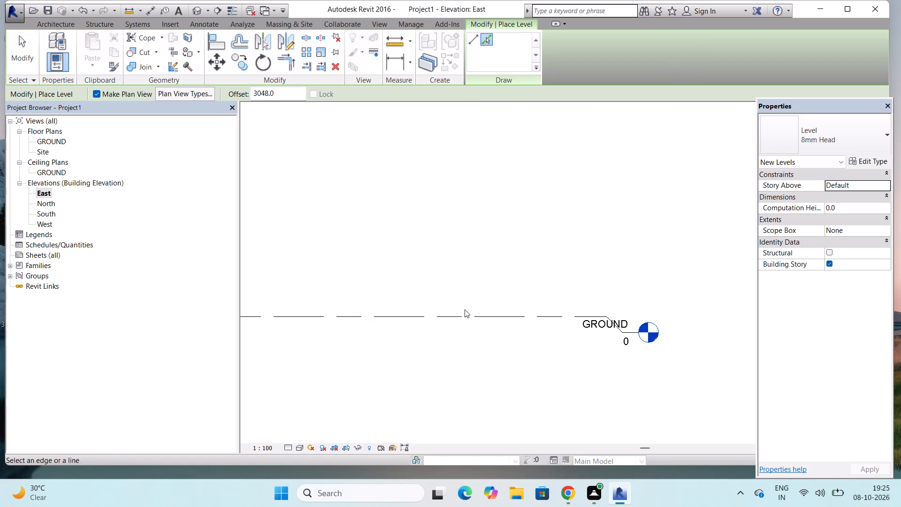
left_click(465, 314)
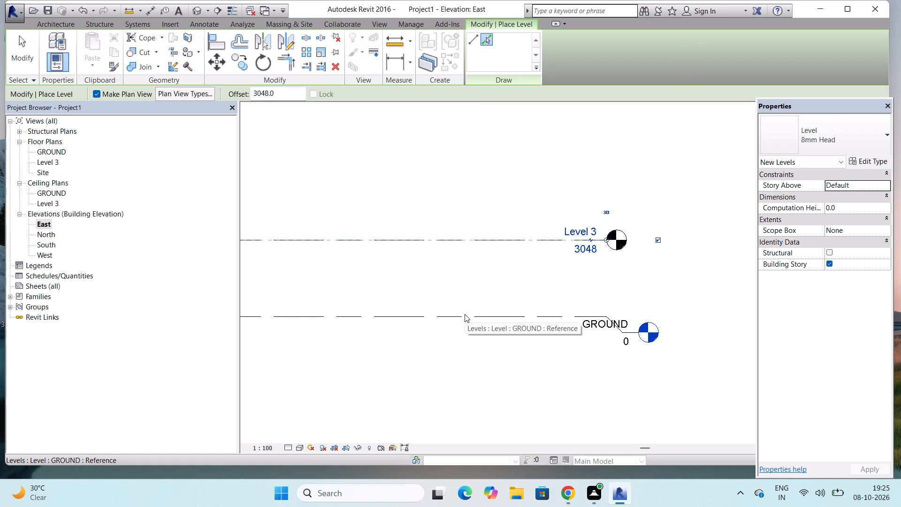
Add two more levels above Level 3, each offset 3048 mm from the one below, and finish placing levels.
scroll(465, 314, "down", 2)
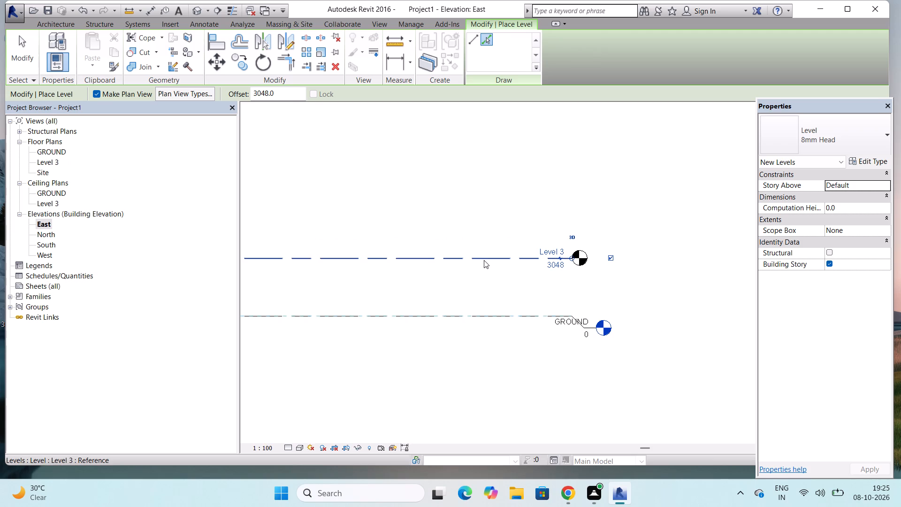
left_click(484, 257)
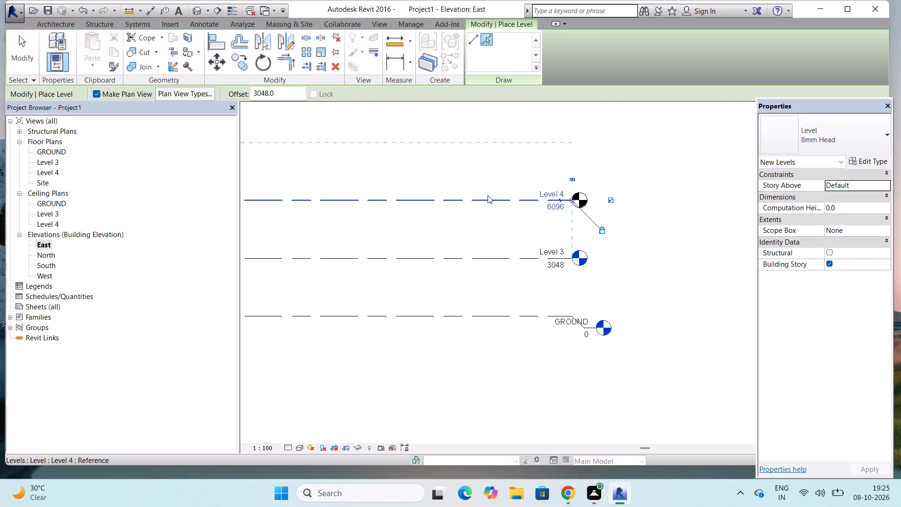
left_click(488, 195)
key("Escape")
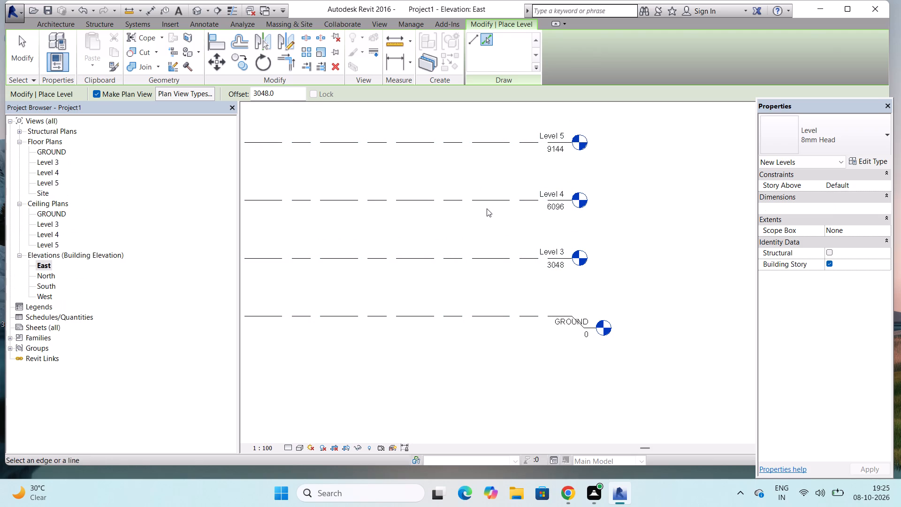
key("Escape")
key("Escape")
key("Escape")
Rename the level at 3048 mm from Level 3 to Level 1, including its corresponding views.
scroll(559, 259, "up", 3)
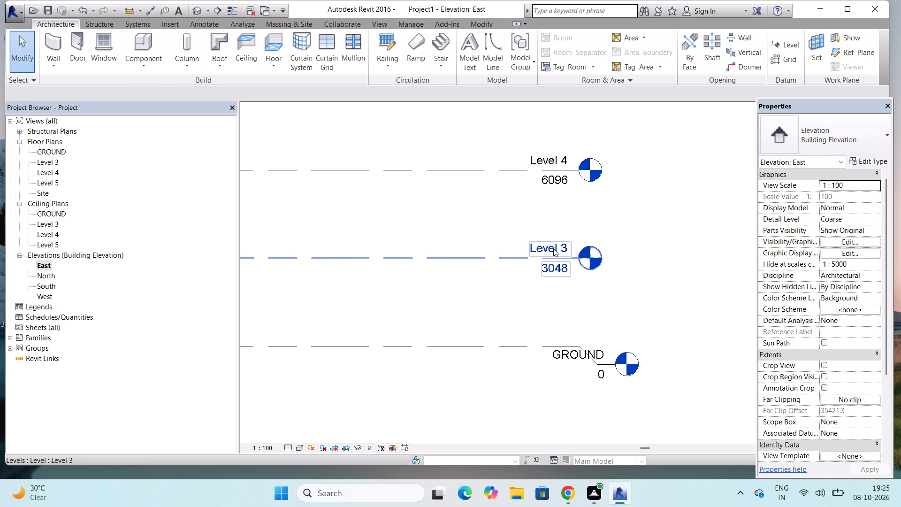
left_click(552, 249)
left_click(552, 249)
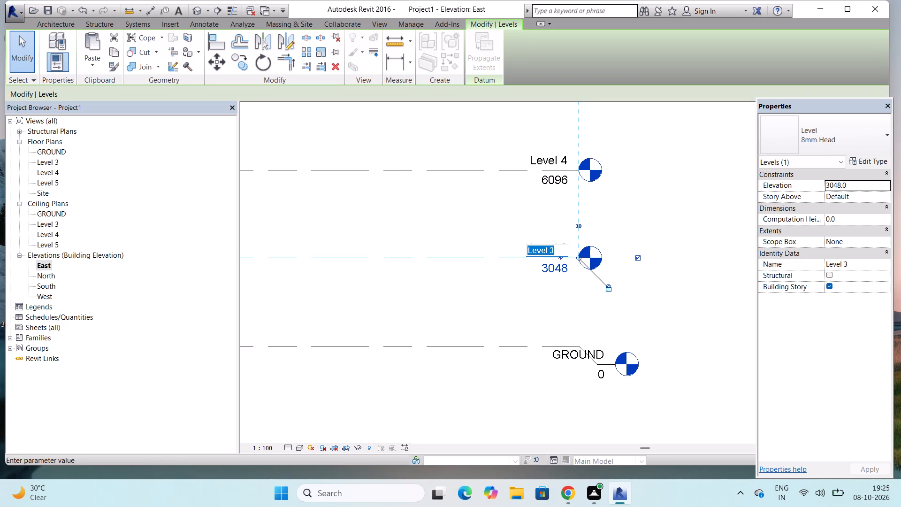
left_click(556, 249)
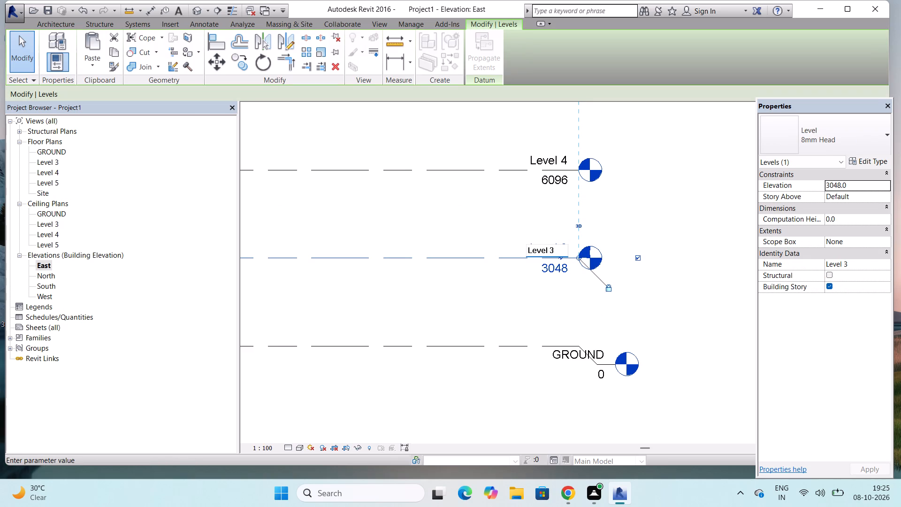
key("BackSpace")
key("1")
left_click(649, 230)
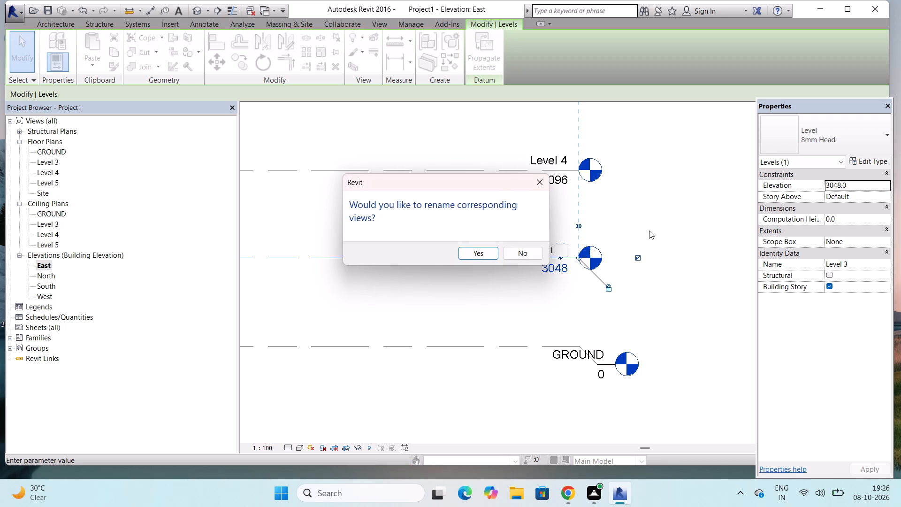
left_click(470, 255)
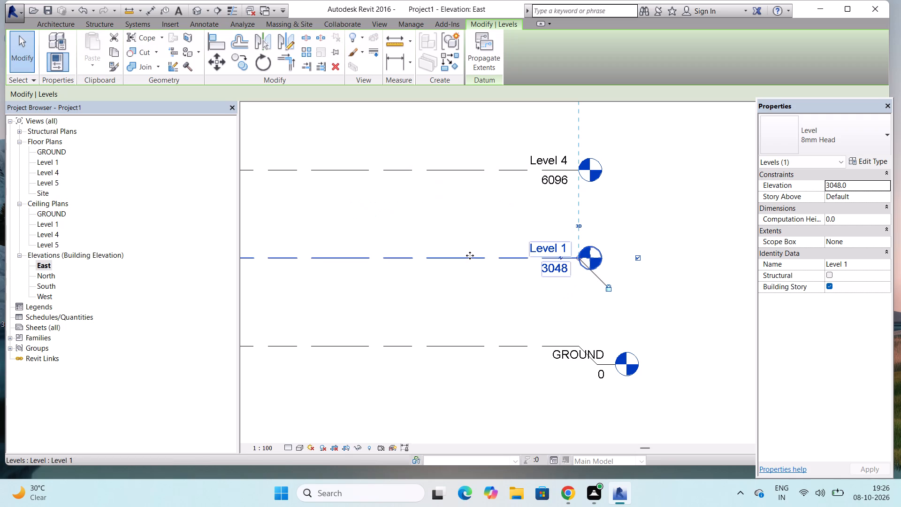
Rename Level 4 as Level 2, including its corresponding views.
double_click(544, 156)
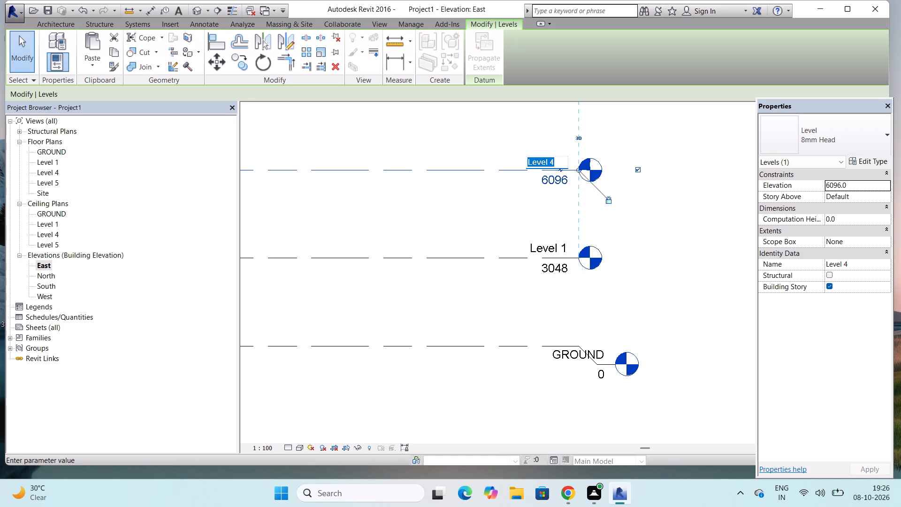
left_click(563, 164)
key("BackSpace")
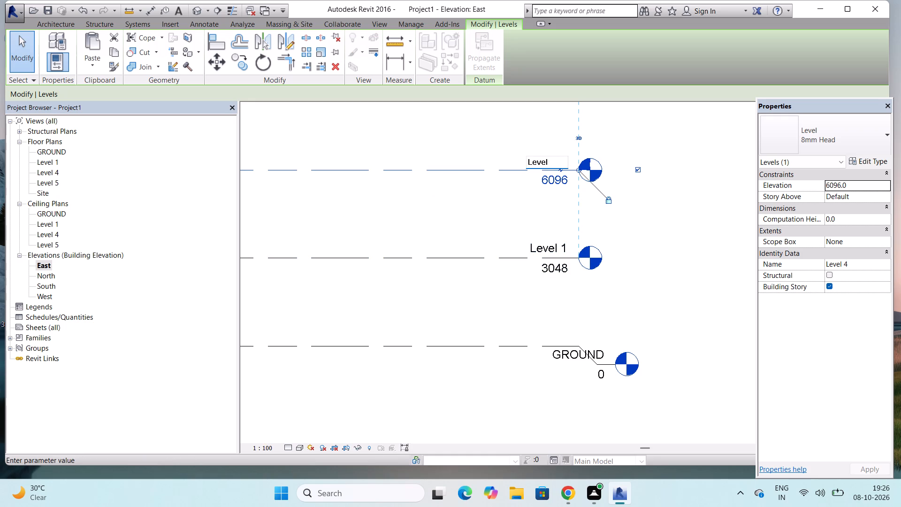
key("2")
left_click(706, 256)
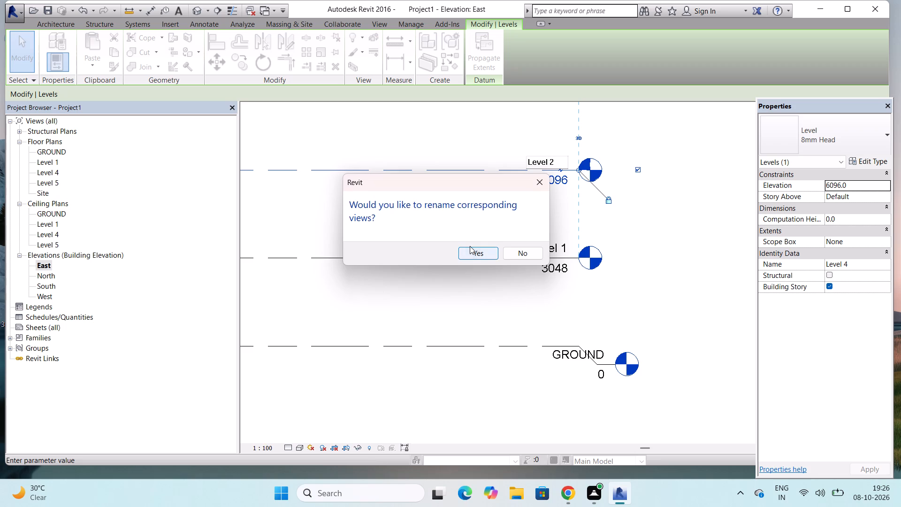
left_click(472, 248)
Rename Level 5 as Level 3 together with its corresponding views, keeping its level line straight, and clear the selection.
scroll(546, 379, "down", 2)
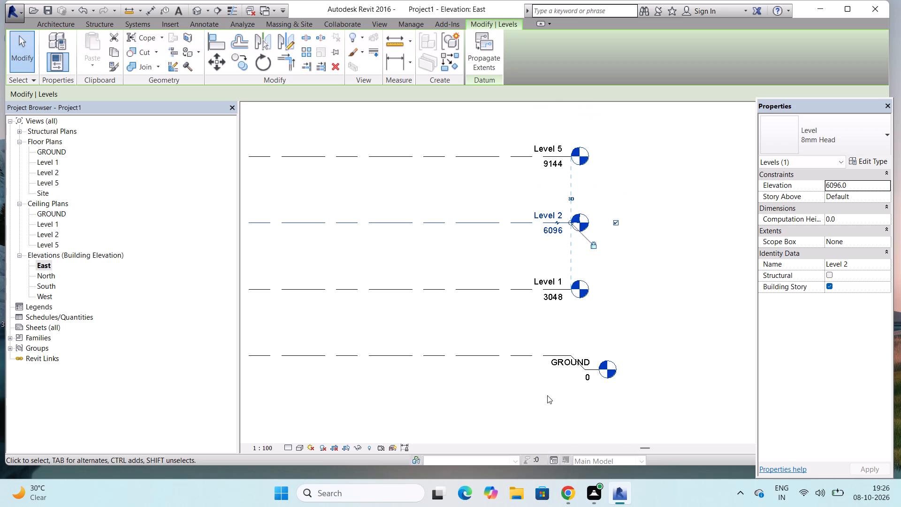
scroll(547, 395, "down", 1)
scroll(564, 182, "up", 4)
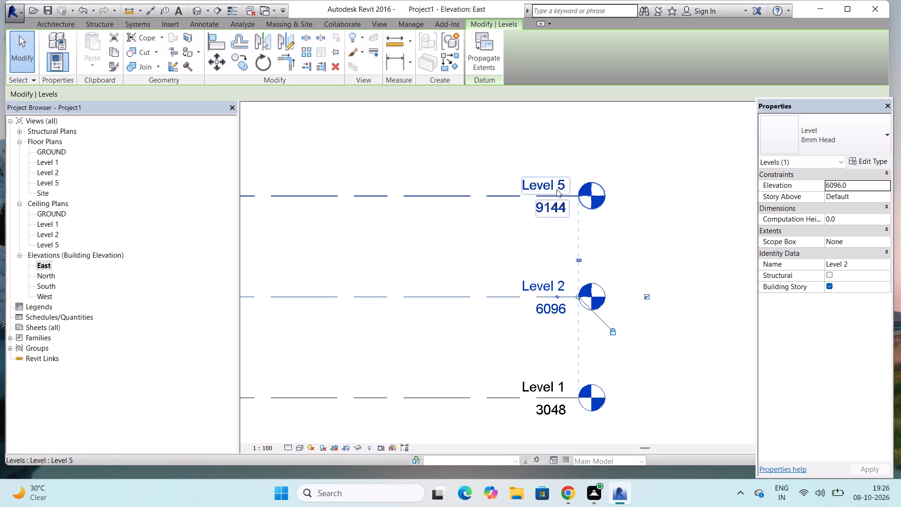
left_click(558, 189)
double_click(558, 189)
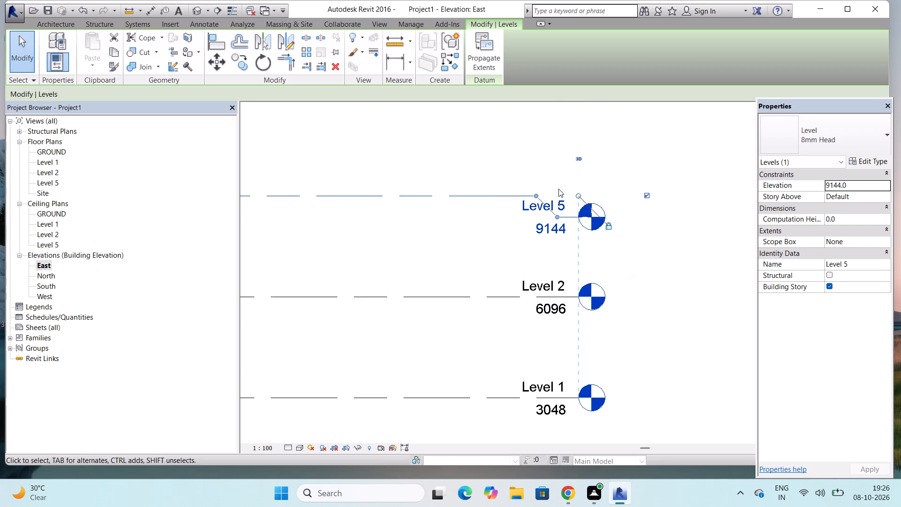
left_click_drag(558, 217, 558, 213)
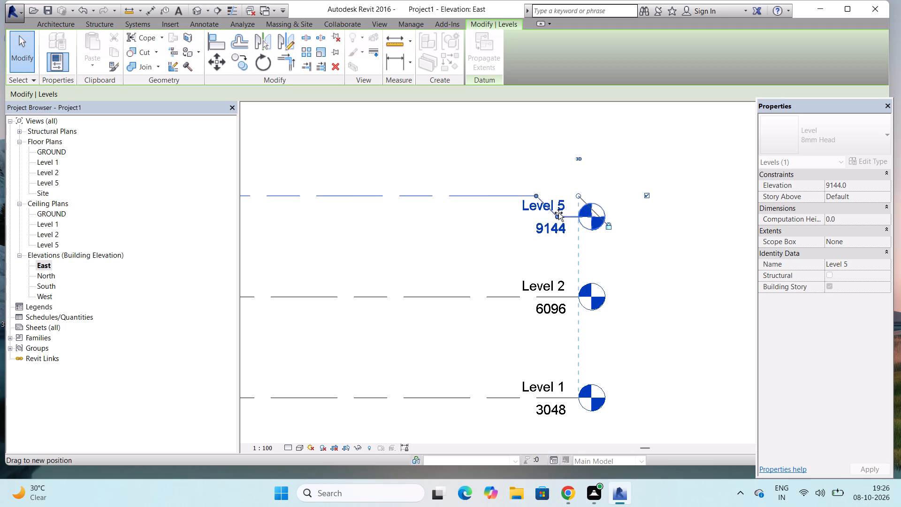
left_click_drag(558, 213, 561, 200)
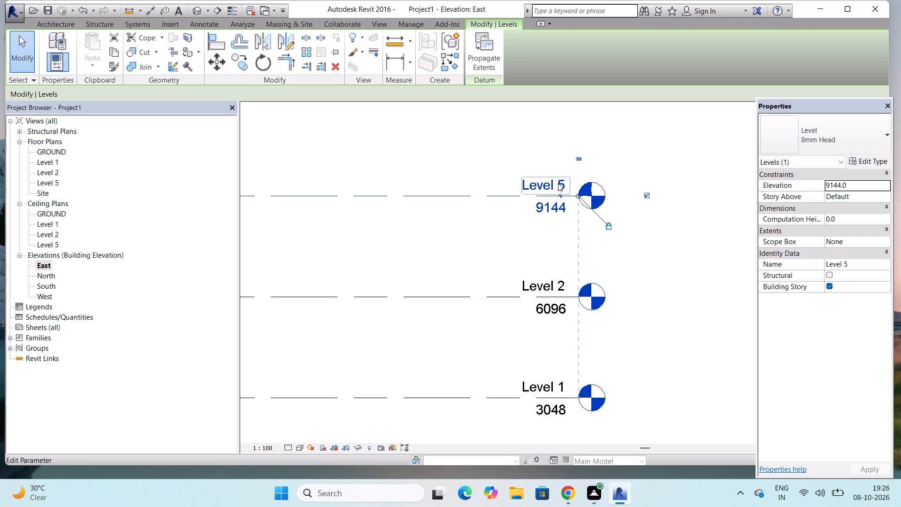
double_click(558, 183)
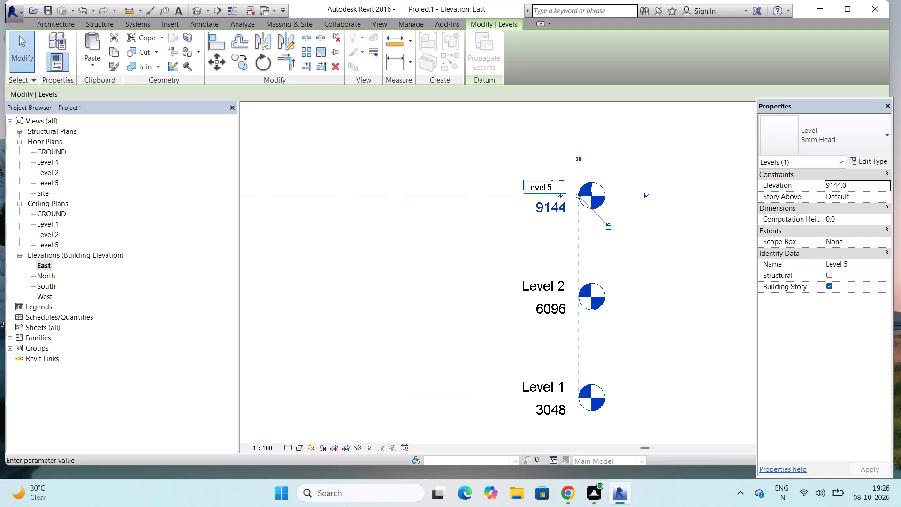
key("BackSpace")
key("3")
left_click(661, 163)
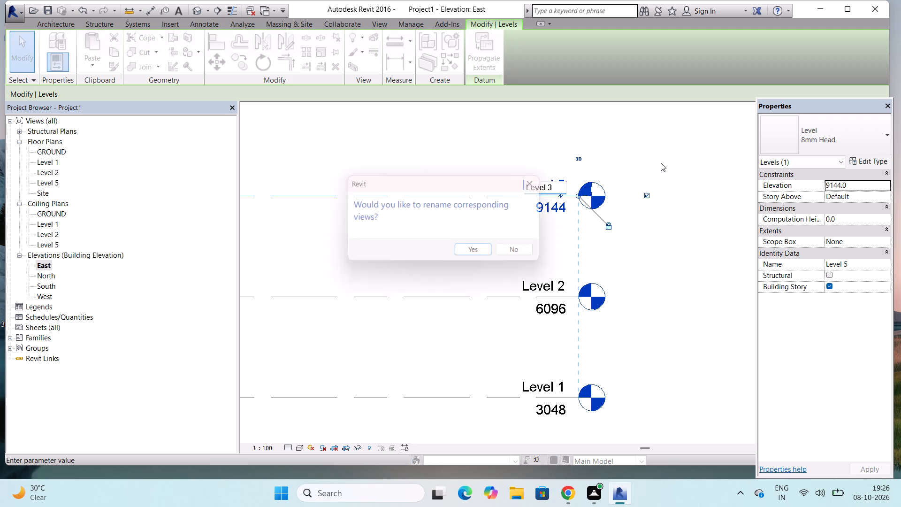
left_click(479, 249)
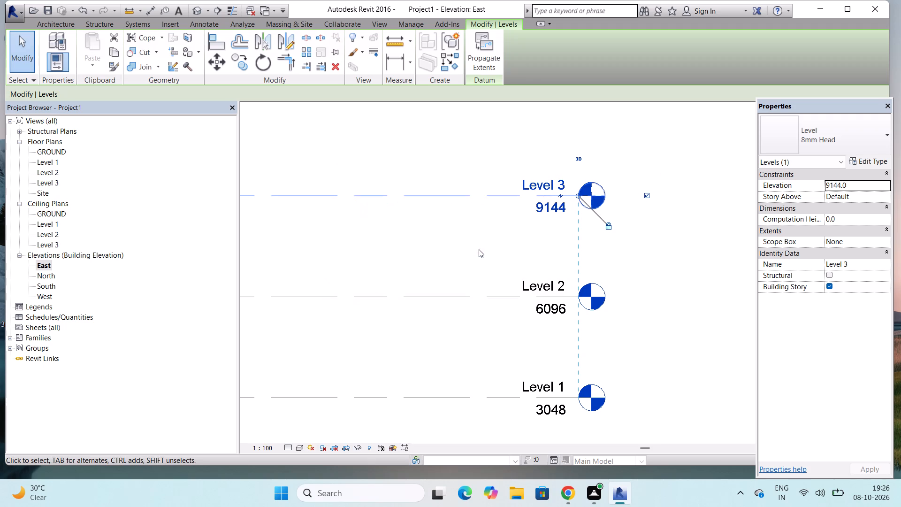
scroll(657, 216, "down", 4)
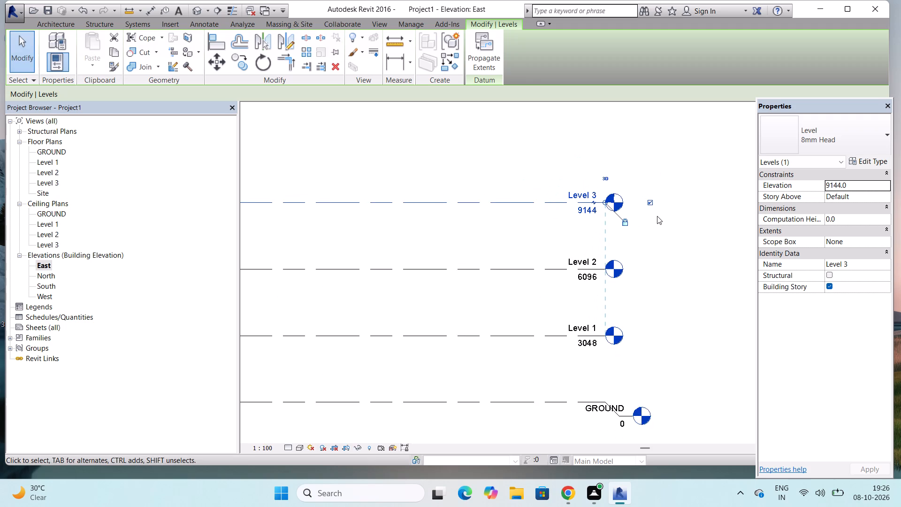
scroll(657, 216, "down", 3)
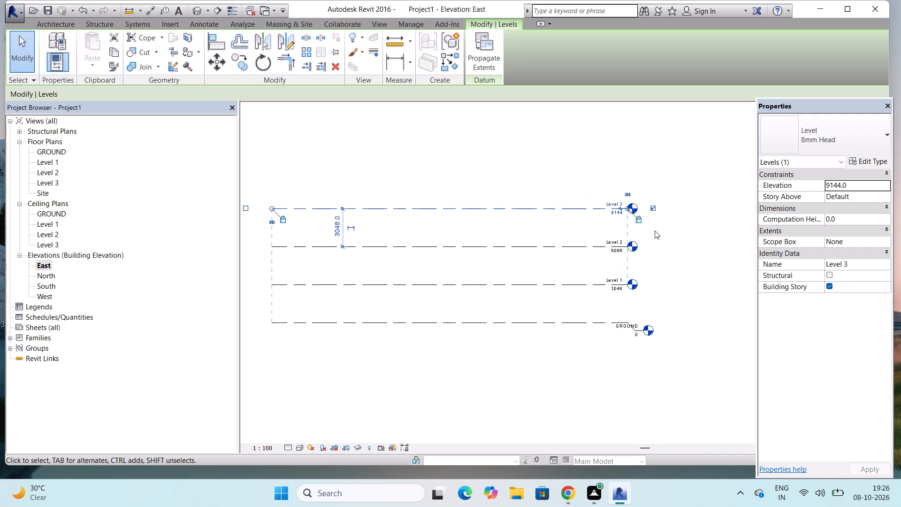
key("Escape")
key("Escape")
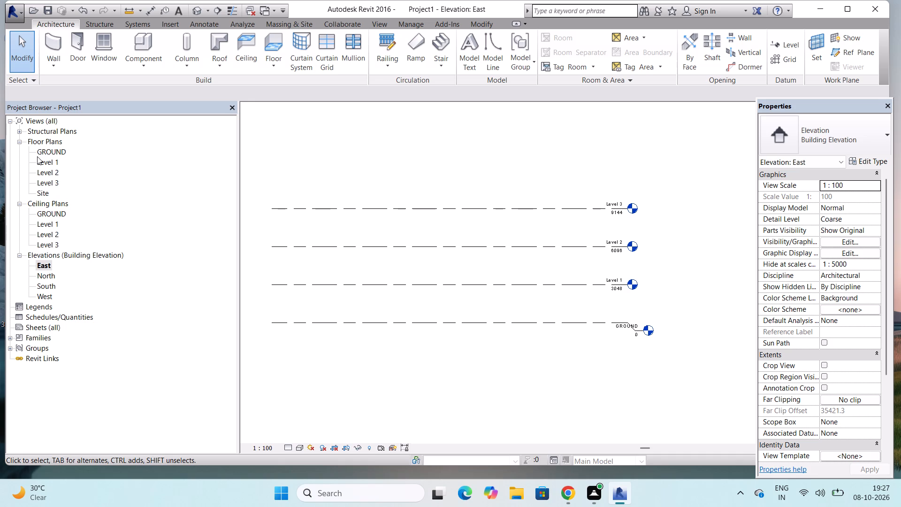
In the GROUND floor plan, draw a rectangle of Generic - 200mm walls about 37000 by 26000 mm between the elevation markers.
double_click(60, 149)
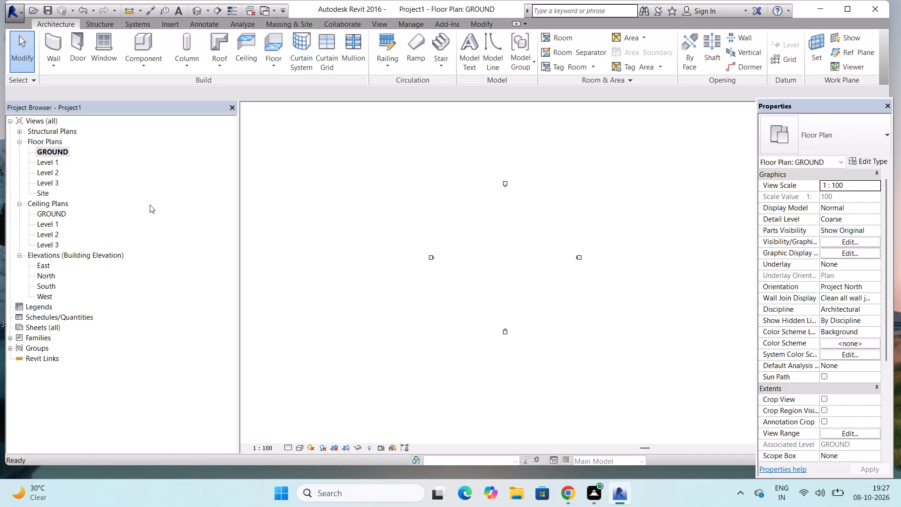
scroll(148, 209, "down", 2)
scroll(602, 265, "up", 2)
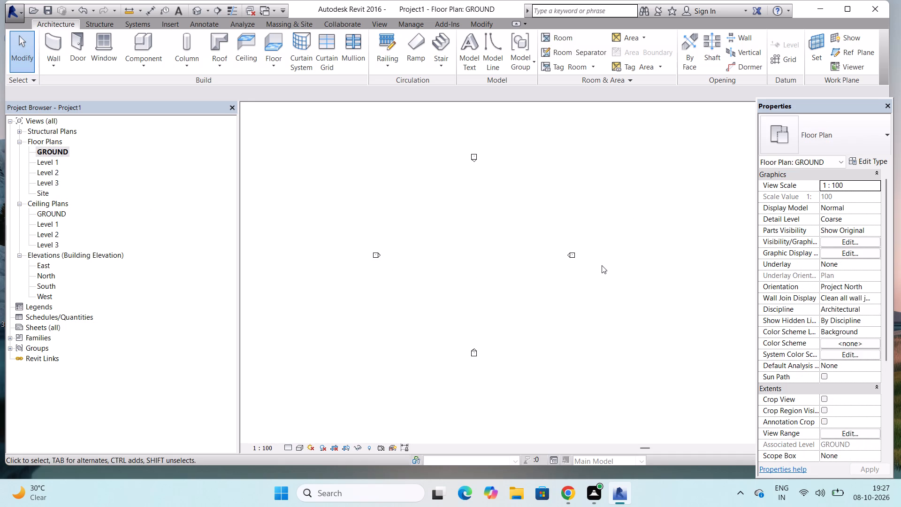
left_click(50, 34)
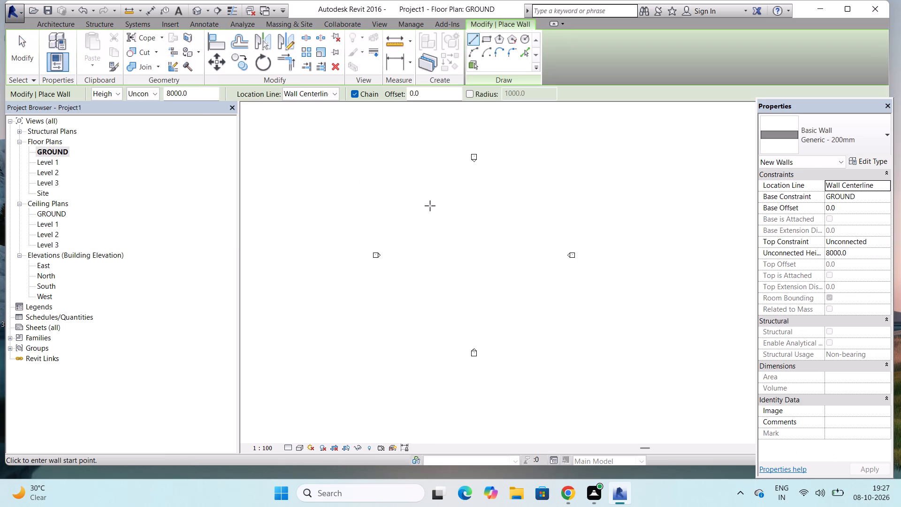
left_click(489, 40)
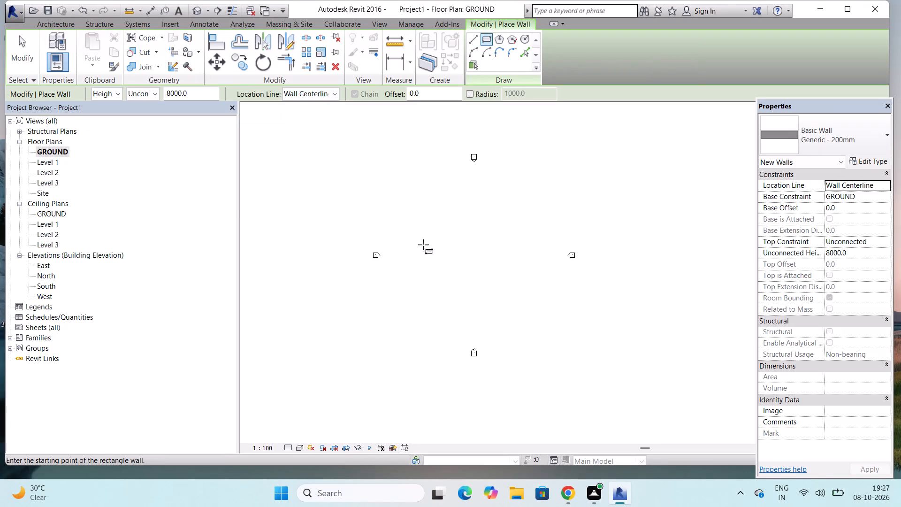
left_click(419, 193)
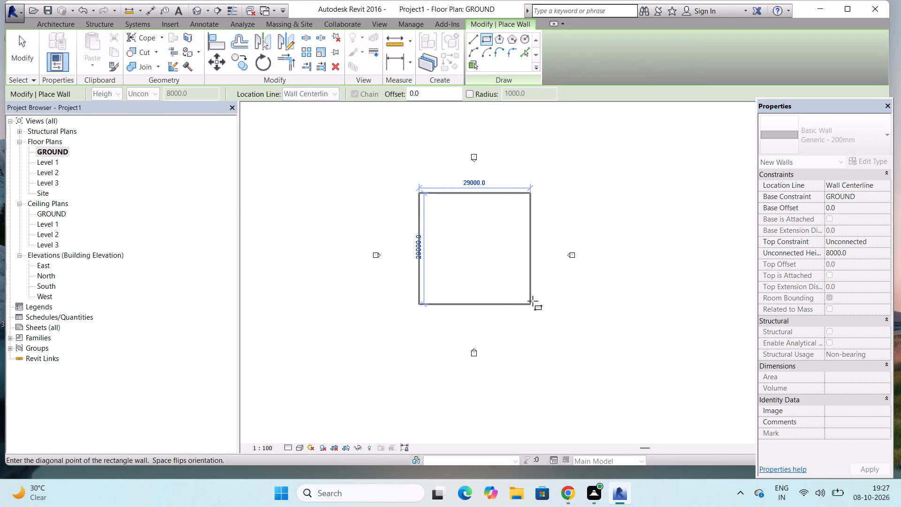
left_click(560, 293)
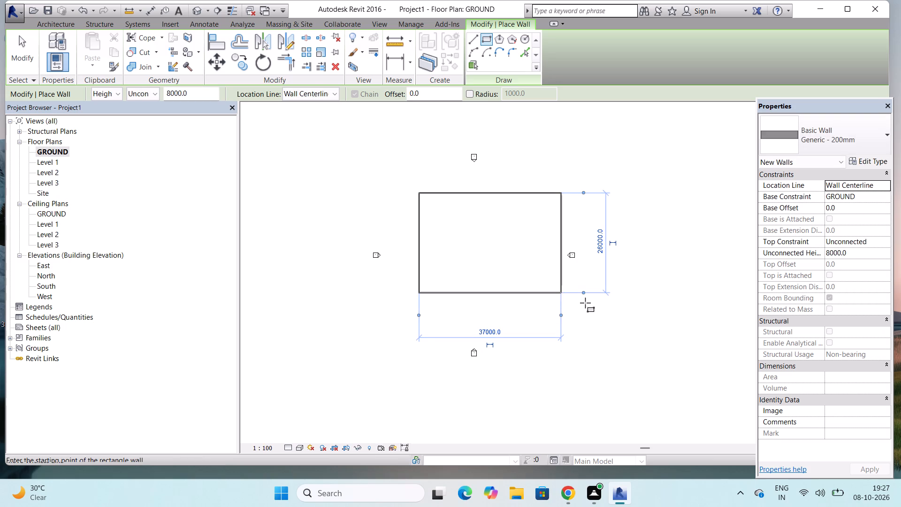
key("Escape")
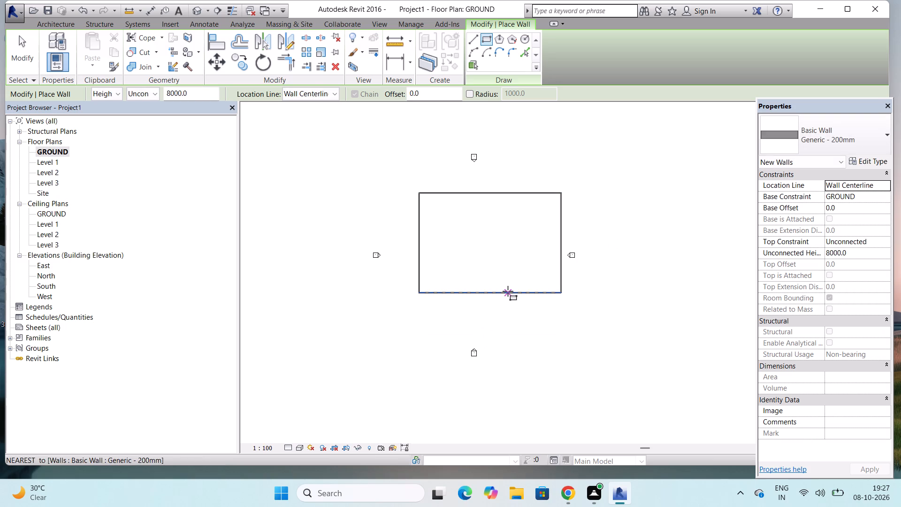
key("Escape")
key("Escape")
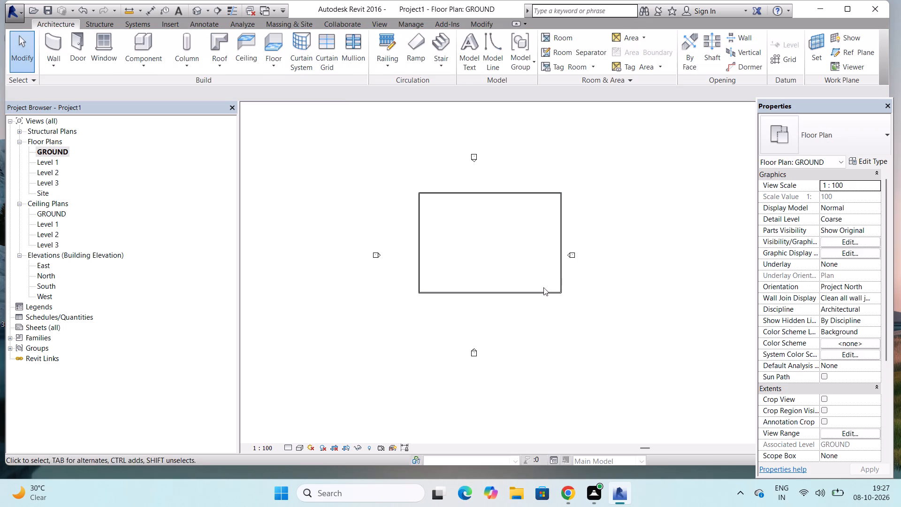
Shorten the south wall from its east end to a length of 21000 mm.
left_click(533, 292)
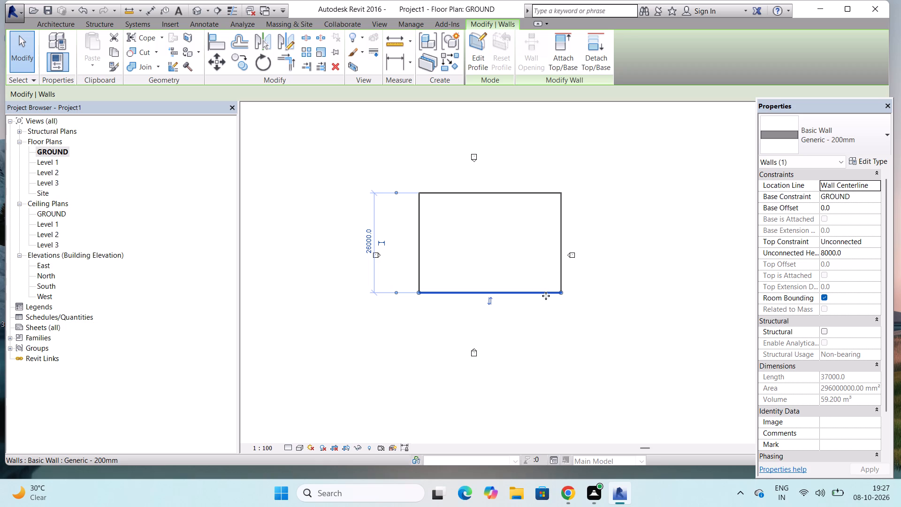
left_click_drag(560, 290, 493, 295)
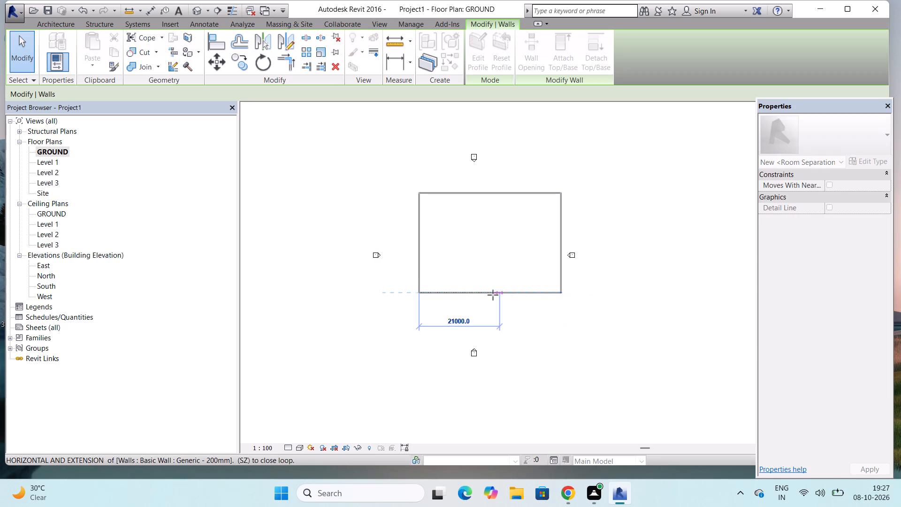
left_click_drag(493, 295, 502, 291)
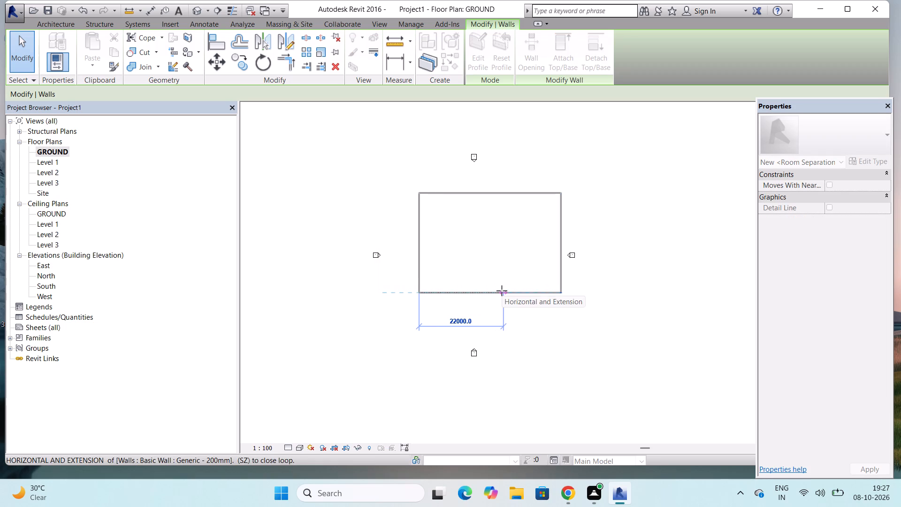
left_click_drag(502, 291, 480, 295)
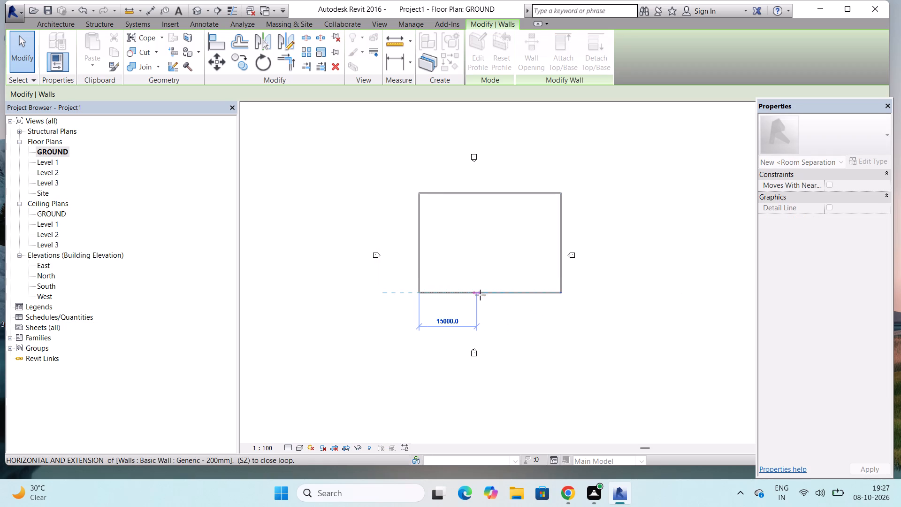
left_click_drag(480, 295, 489, 292)
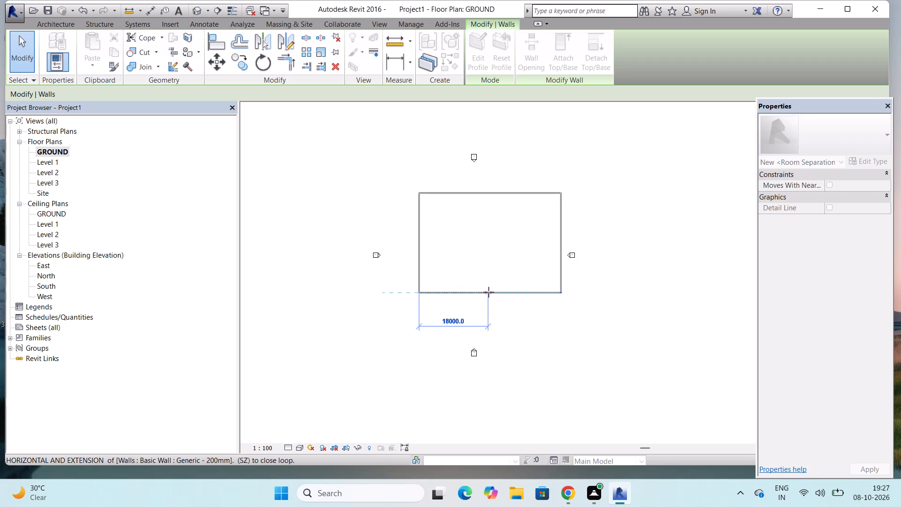
left_click_drag(489, 292, 498, 292)
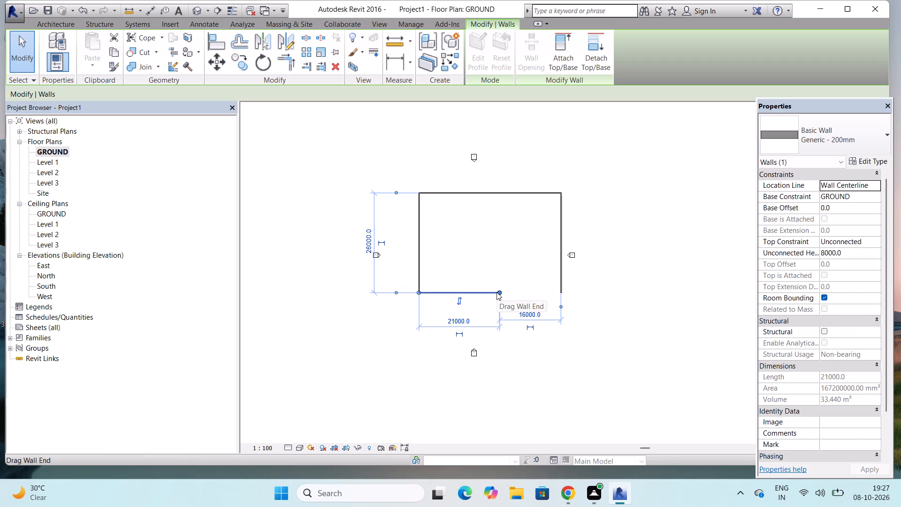
Draw chained Generic - 200mm walls from the south wall's open end: 8000 mm north, then 16000 mm east to the east wall.
left_click(40, 24)
left_click(45, 39)
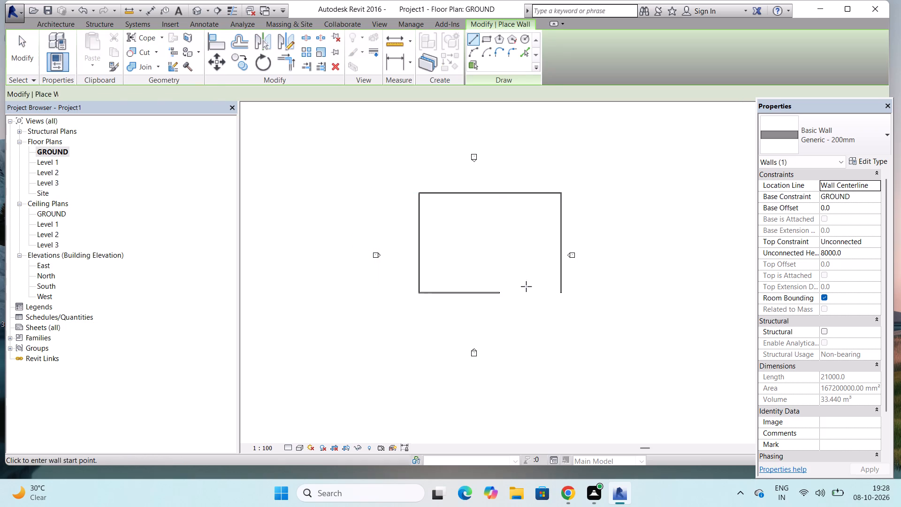
scroll(507, 285, "up", 2)
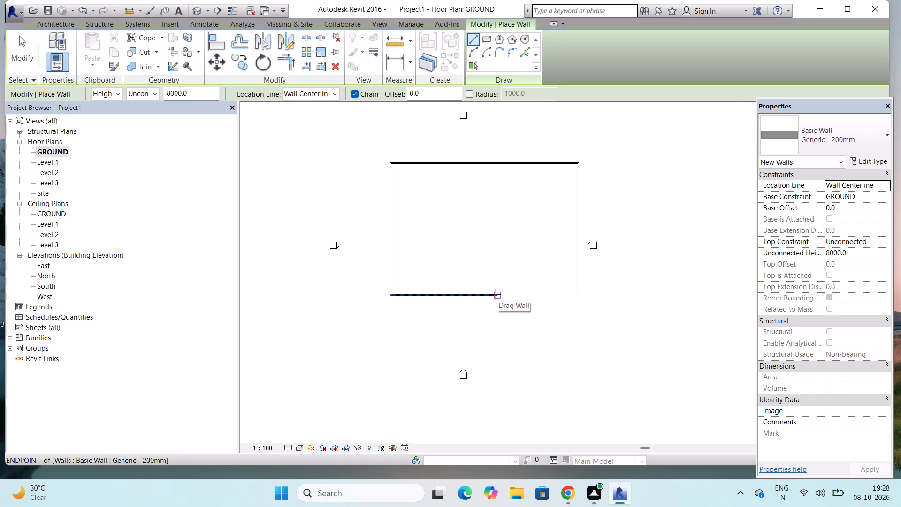
left_click(496, 294)
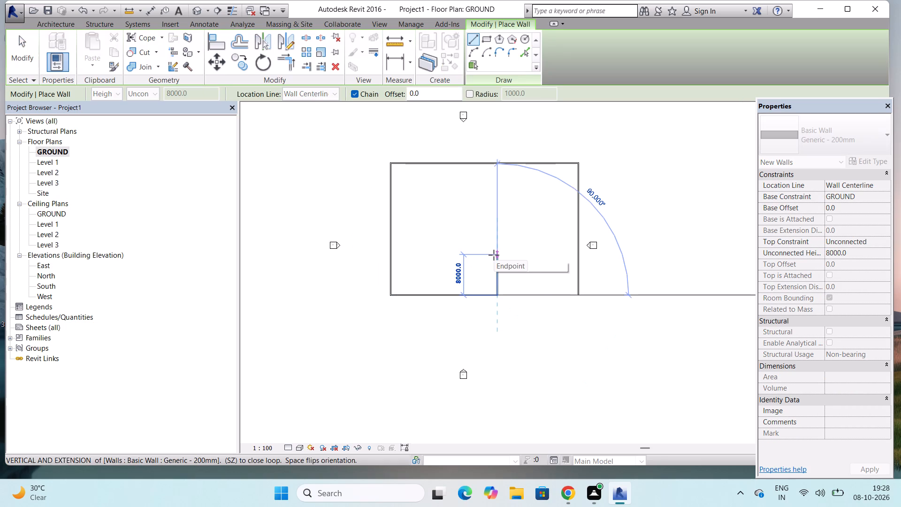
left_click(494, 255)
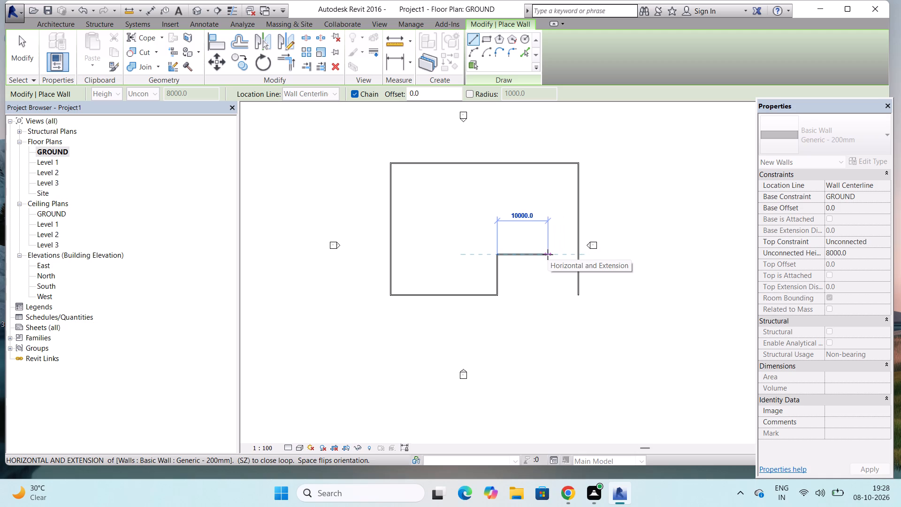
left_click(575, 255)
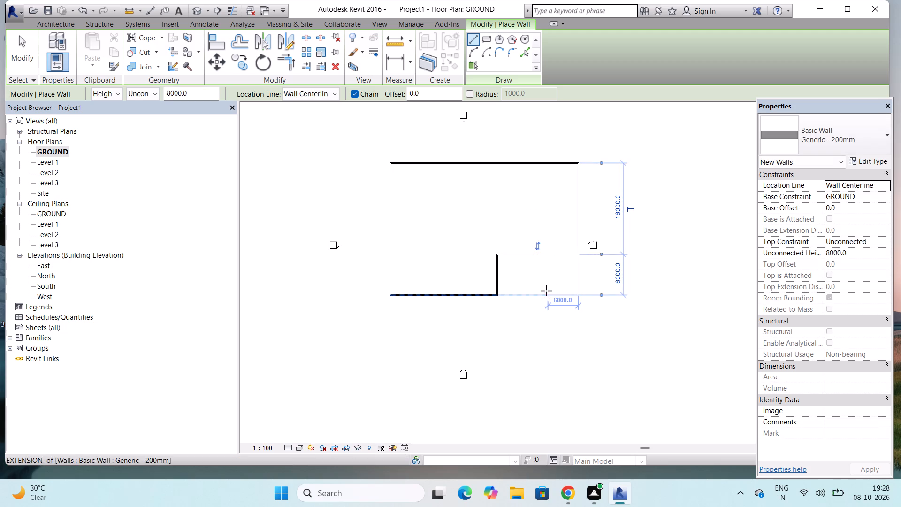
key("Escape")
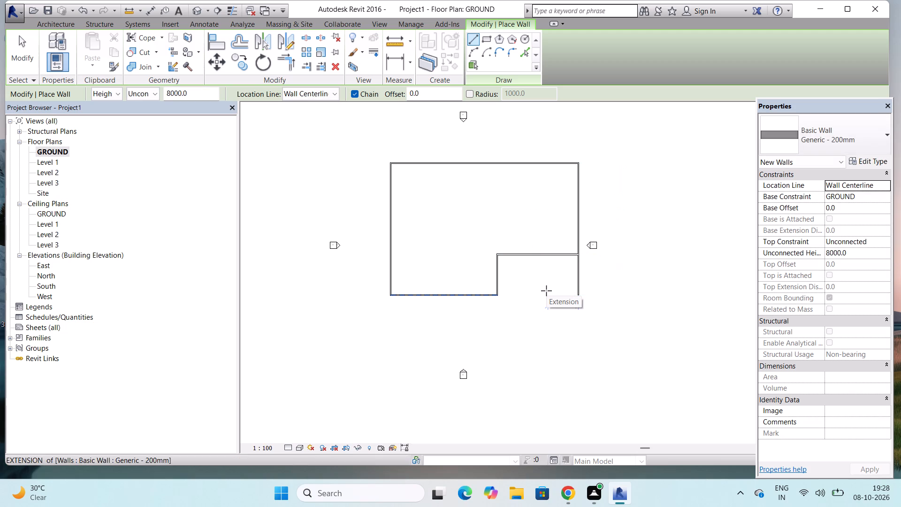
scroll(568, 300, "up", 2)
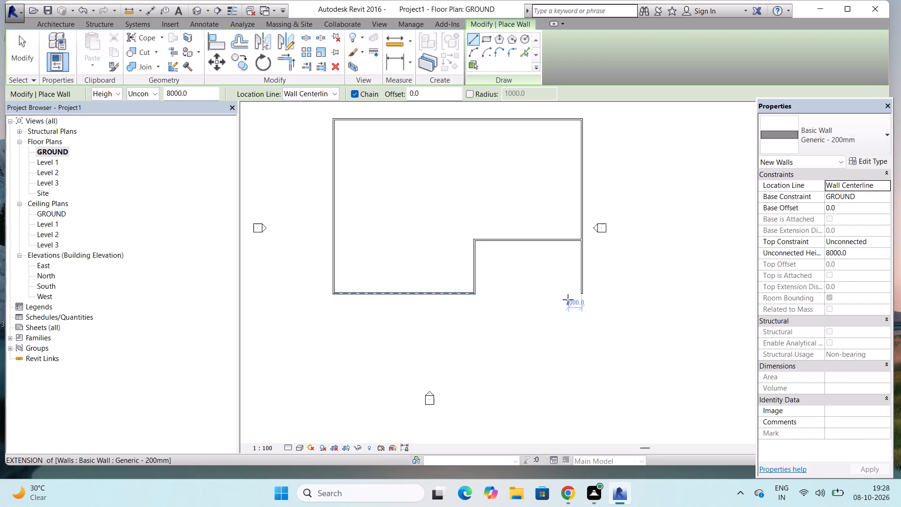
key("Escape")
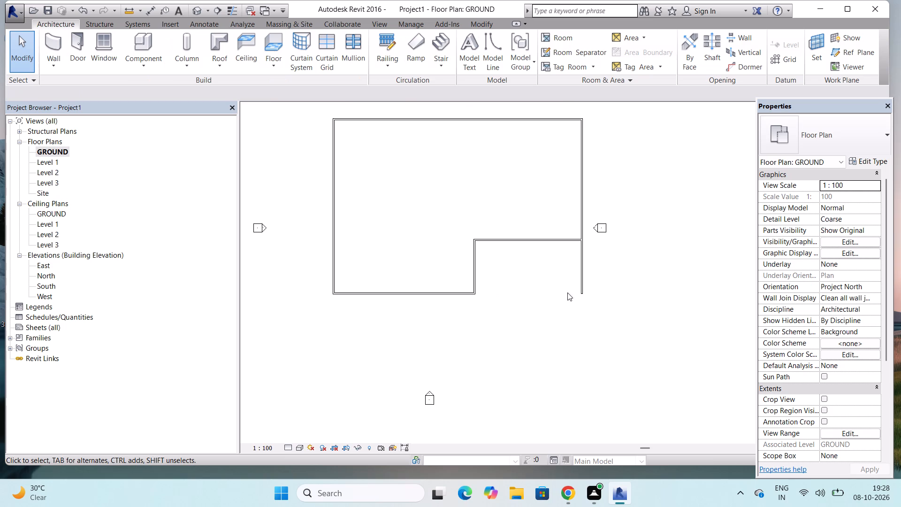
Shorten the east wall's south end to the corner with the new 16000 mm wall, closing the L-shaped outline.
left_click(582, 270)
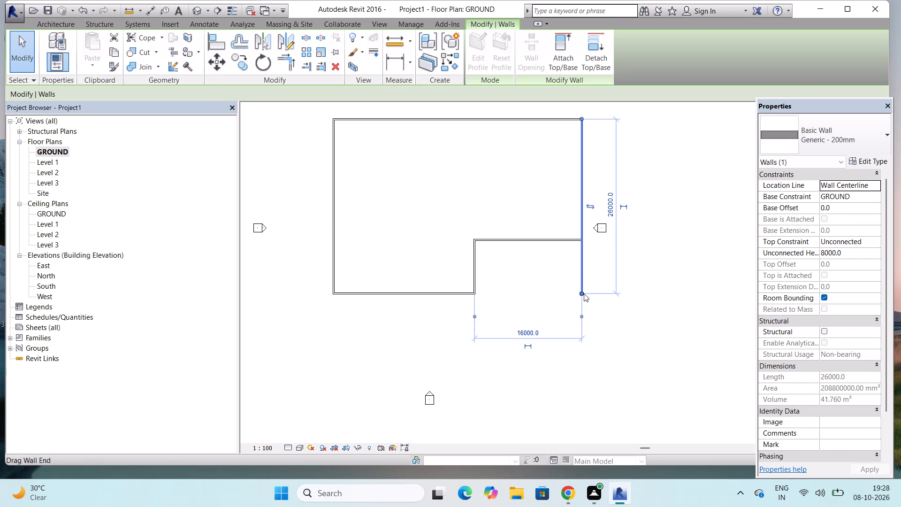
left_click_drag(581, 293, 582, 239)
key("Escape")
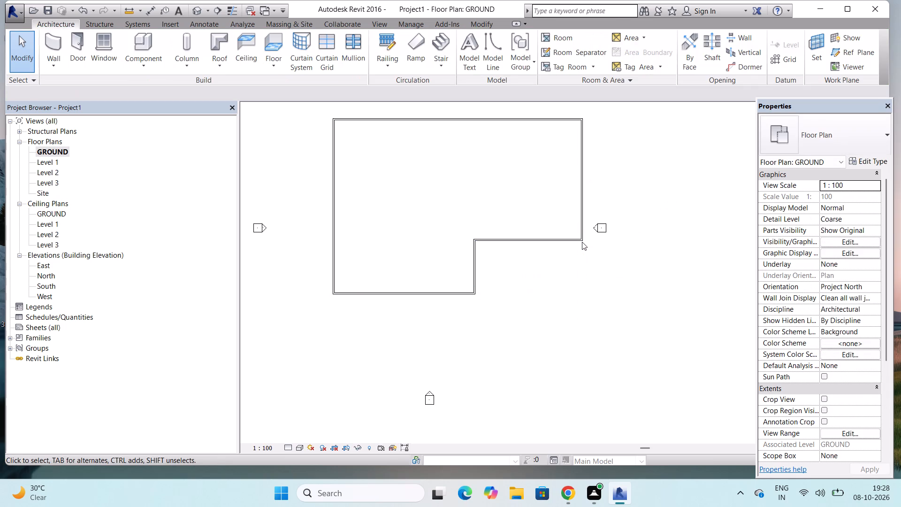
In the East elevation, lower the top of the 8000 mm long notch wall to Level 1, at 3048 mm.
left_click(50, 264)
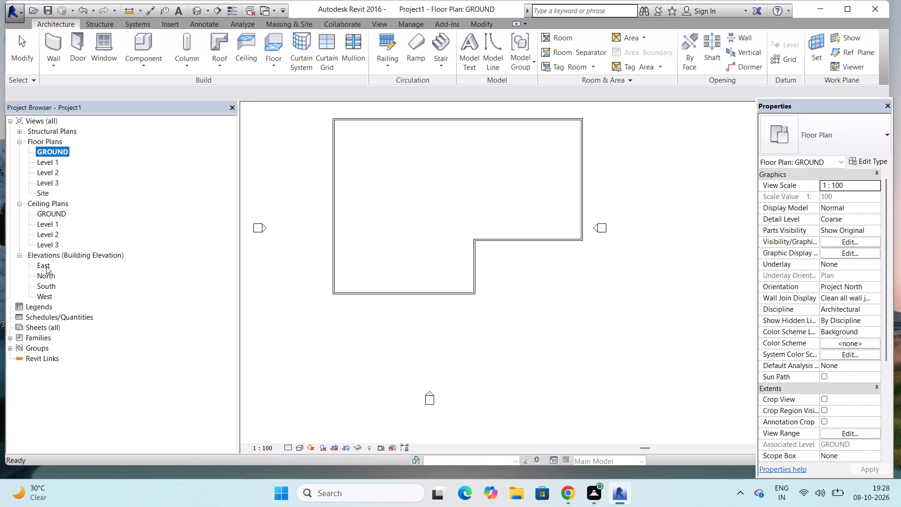
left_click(46, 265)
double_click(46, 265)
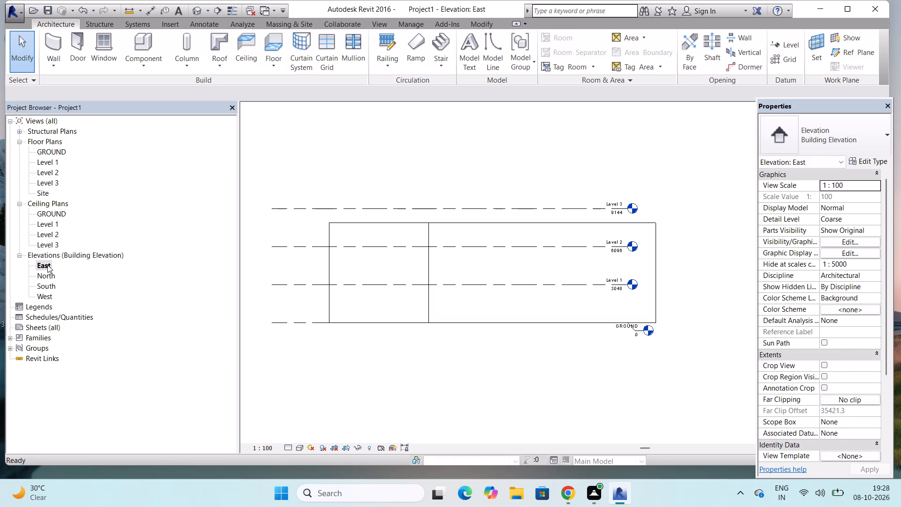
left_click(397, 224)
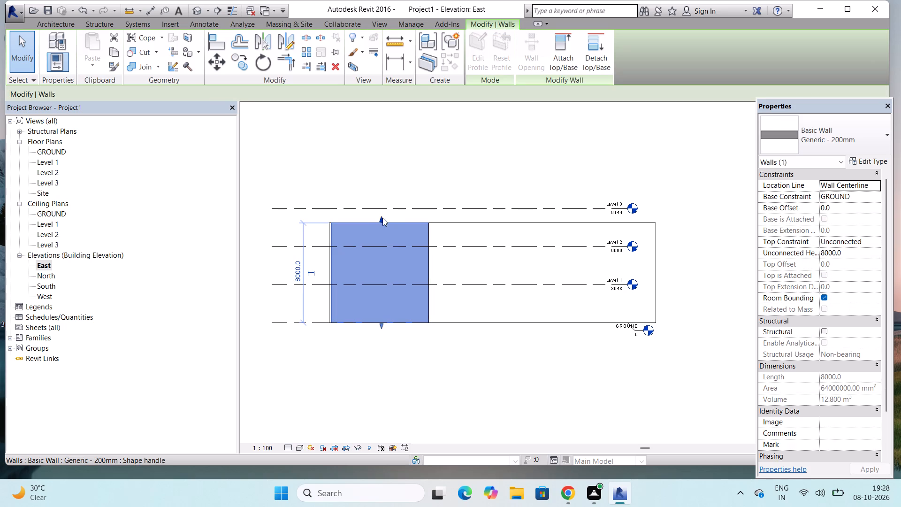
left_click_drag(382, 218, 380, 277)
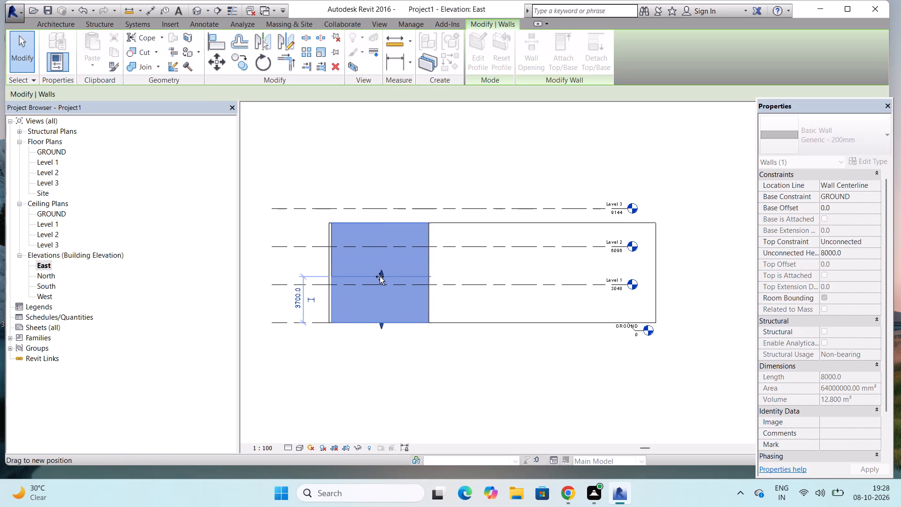
left_click_drag(380, 277, 379, 285)
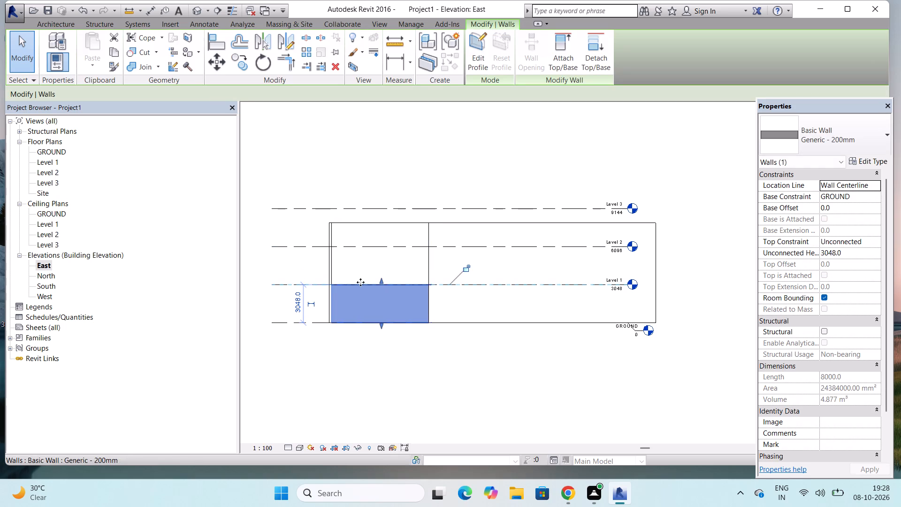
Lower the tops of the 21000 mm south wall and the 26000 mm west wall to Level 1, at 3048 mm.
left_click(332, 235)
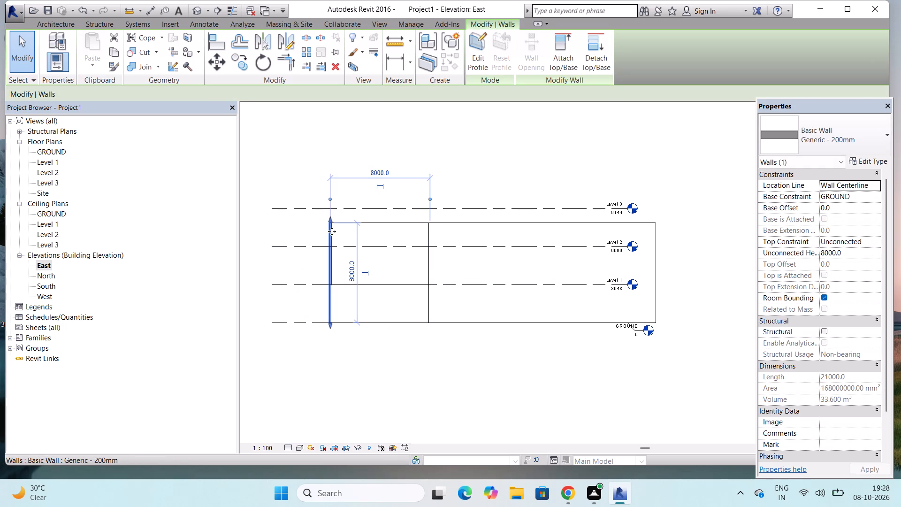
left_click_drag(329, 218, 331, 231)
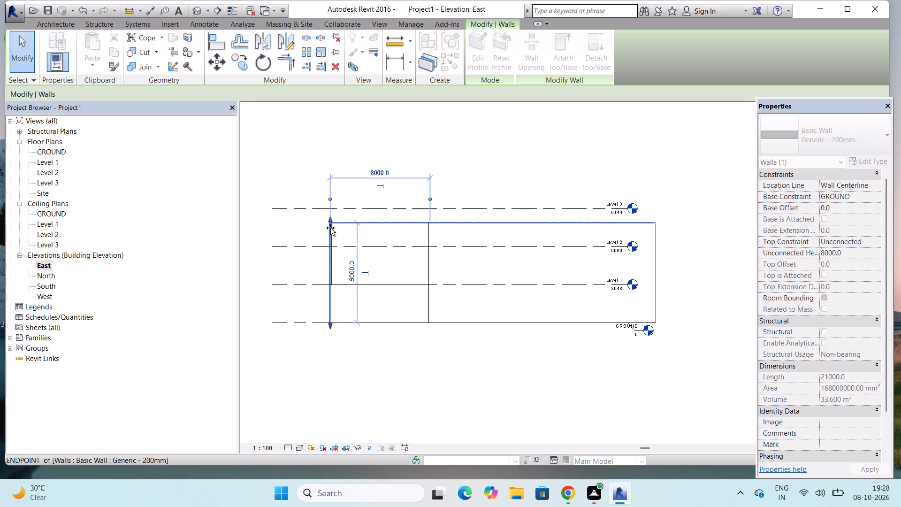
left_click_drag(331, 231, 329, 287)
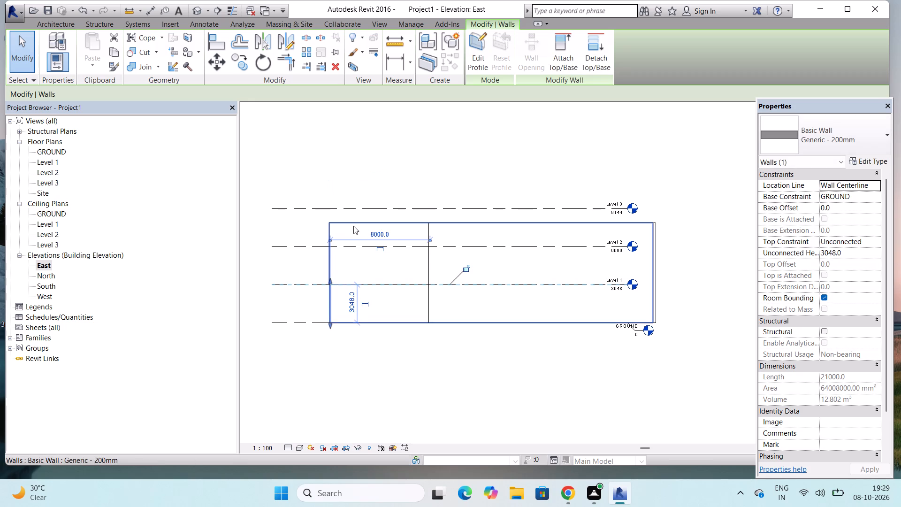
left_click(353, 224)
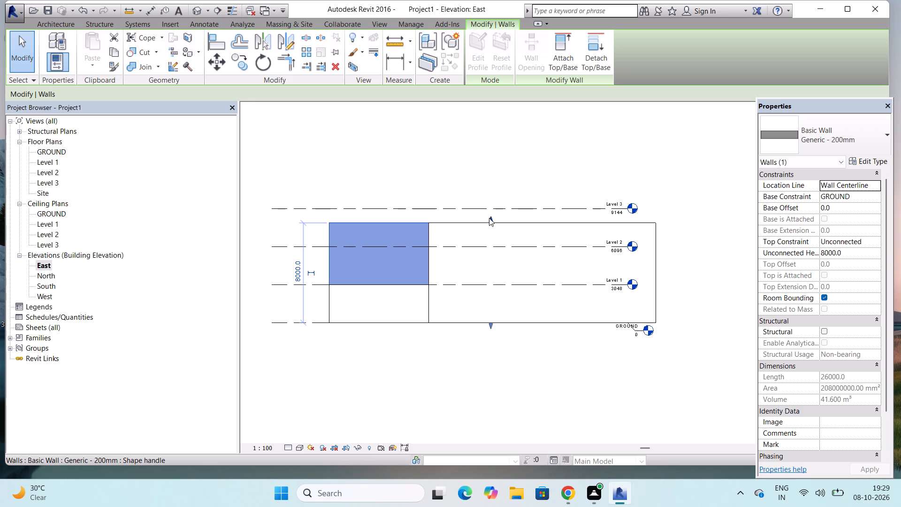
left_click_drag(491, 216, 491, 256)
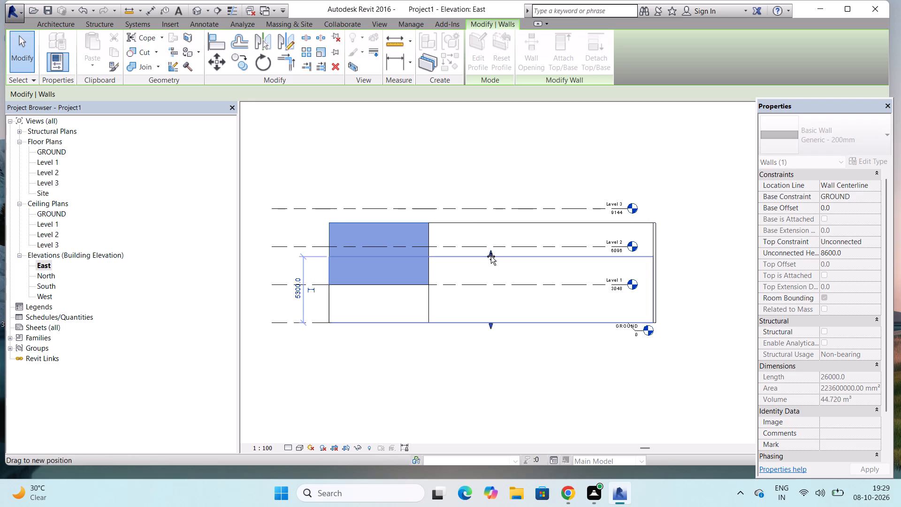
left_click_drag(491, 256, 490, 288)
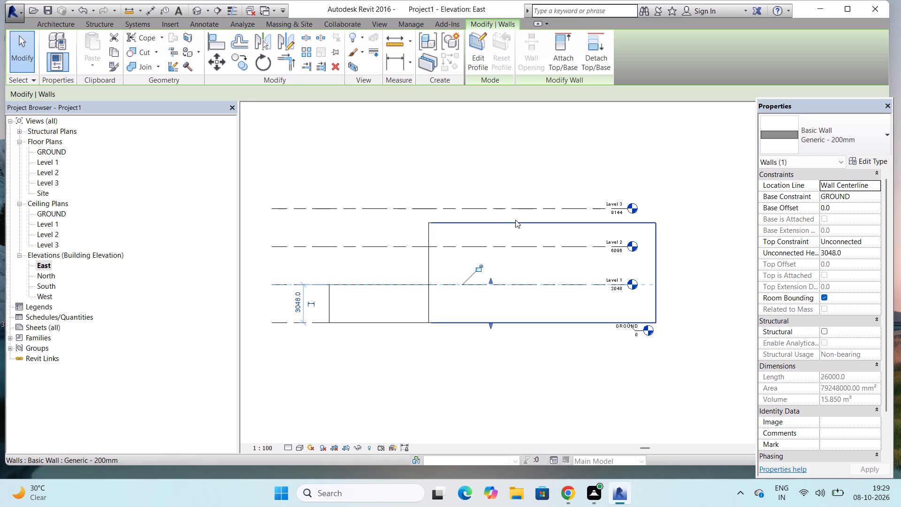
Lower the tops of the 18000 mm east wall and the 16000 mm notch wall to Level 1, at 3048 mm.
left_click(516, 221)
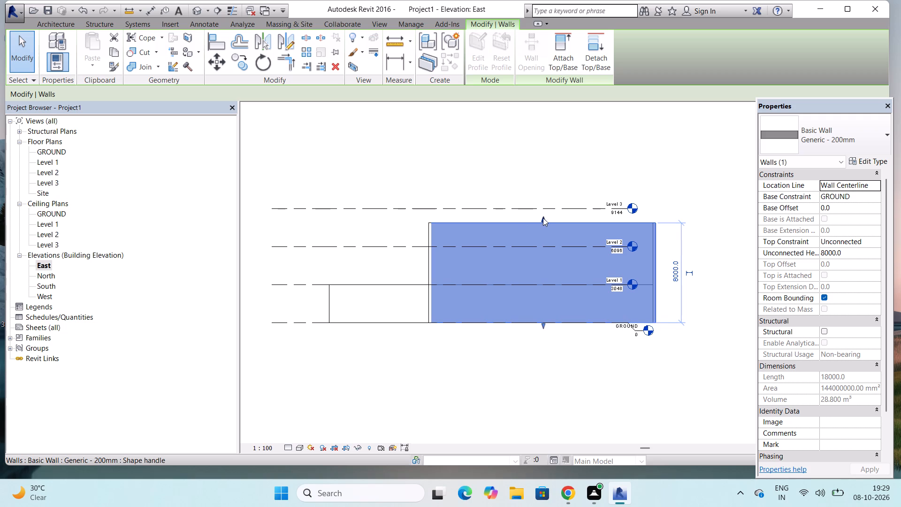
left_click_drag(543, 218, 536, 284)
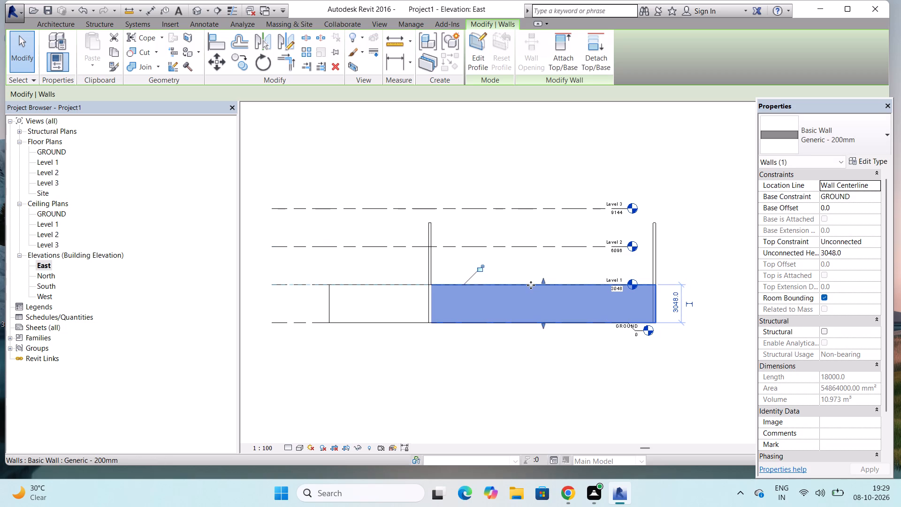
left_click(431, 252)
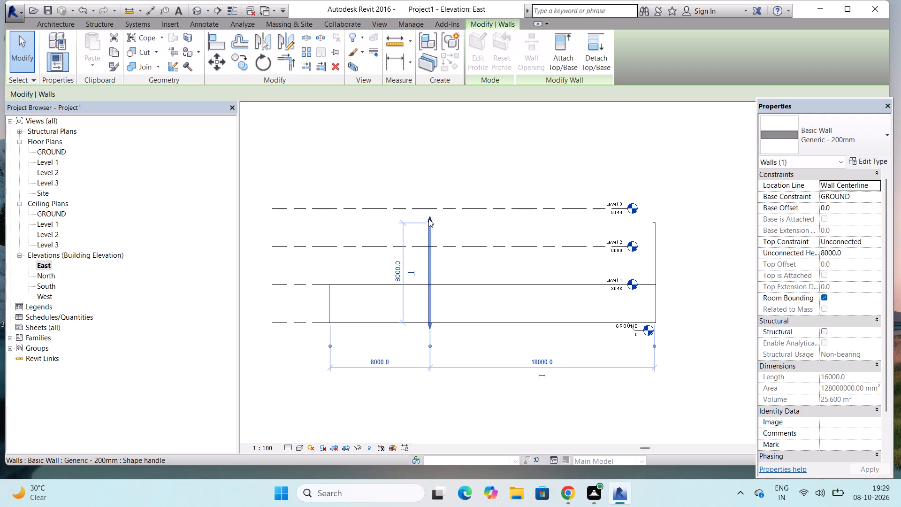
left_click_drag(428, 219, 431, 320)
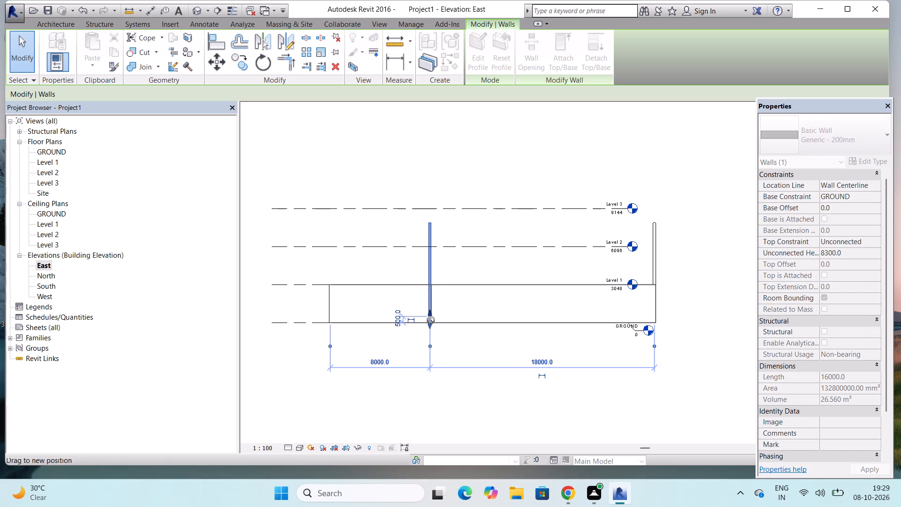
left_click_drag(431, 320, 430, 323)
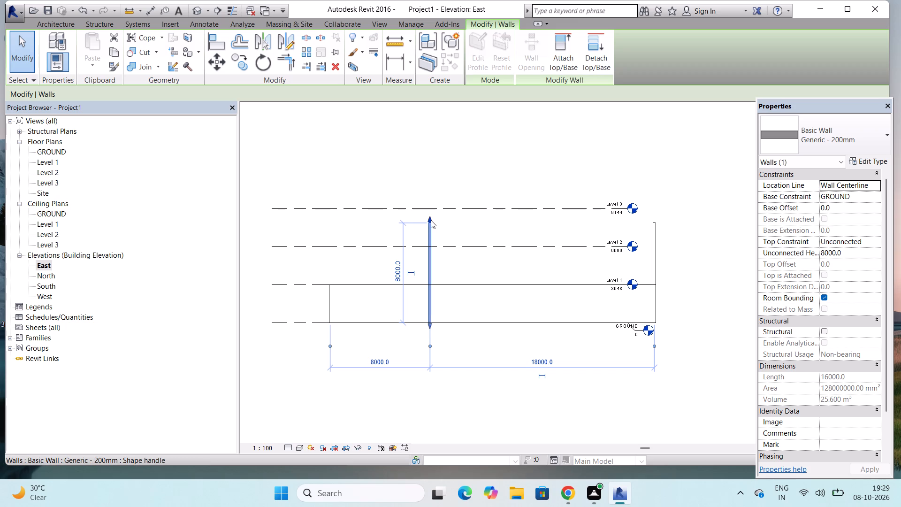
left_click_drag(431, 220, 432, 282)
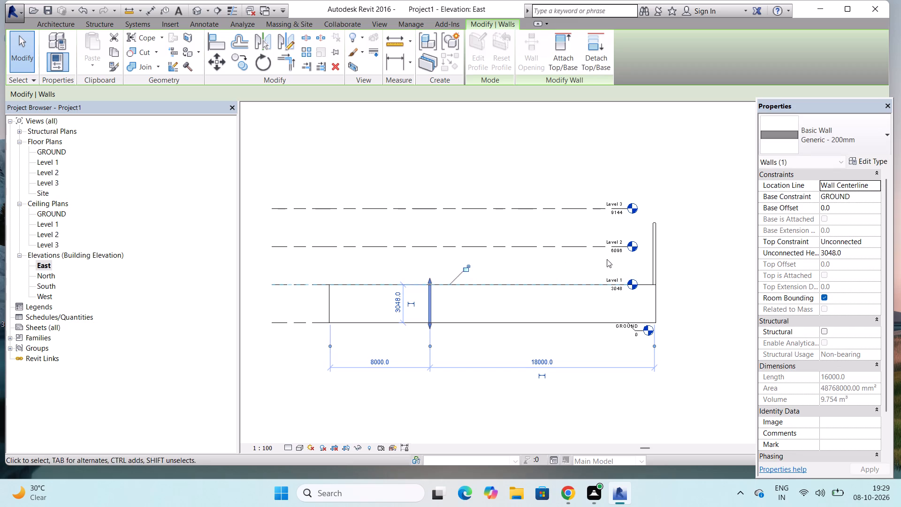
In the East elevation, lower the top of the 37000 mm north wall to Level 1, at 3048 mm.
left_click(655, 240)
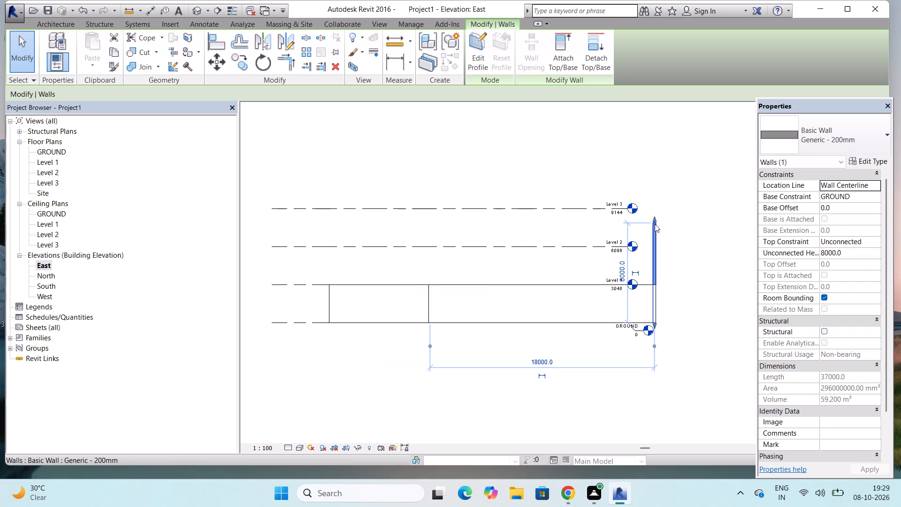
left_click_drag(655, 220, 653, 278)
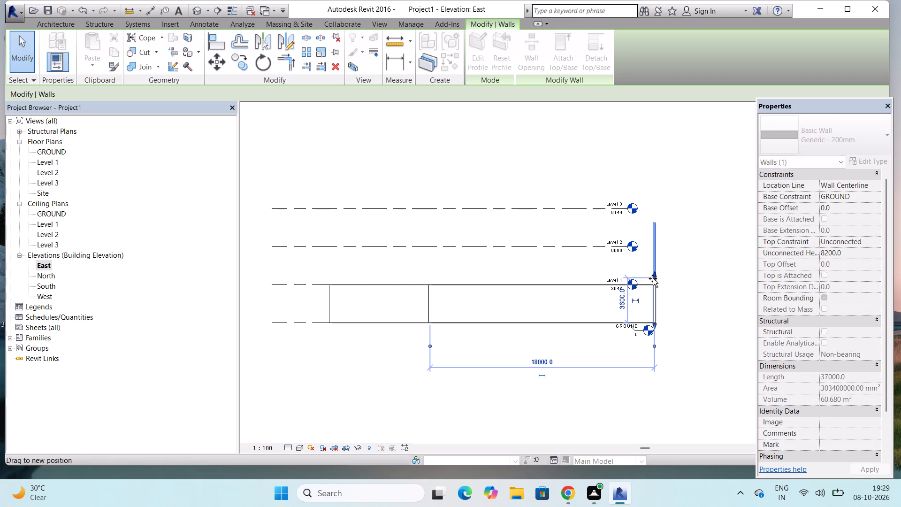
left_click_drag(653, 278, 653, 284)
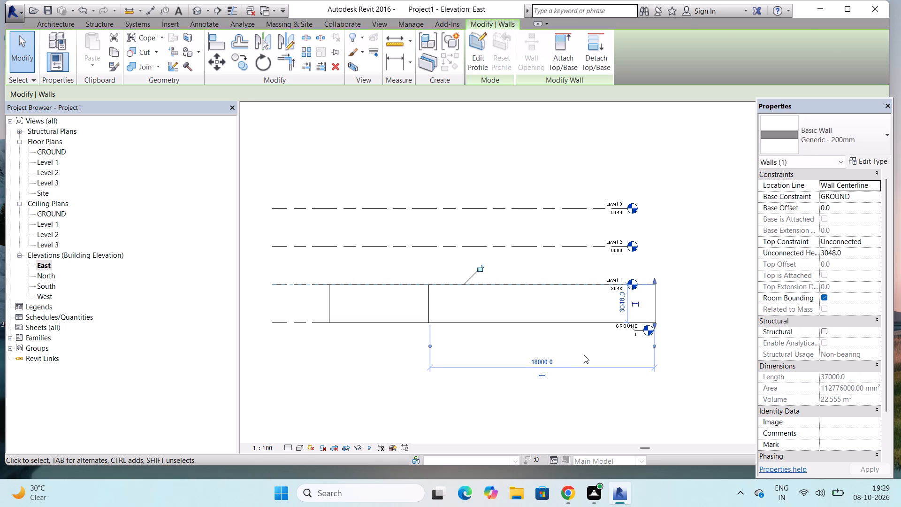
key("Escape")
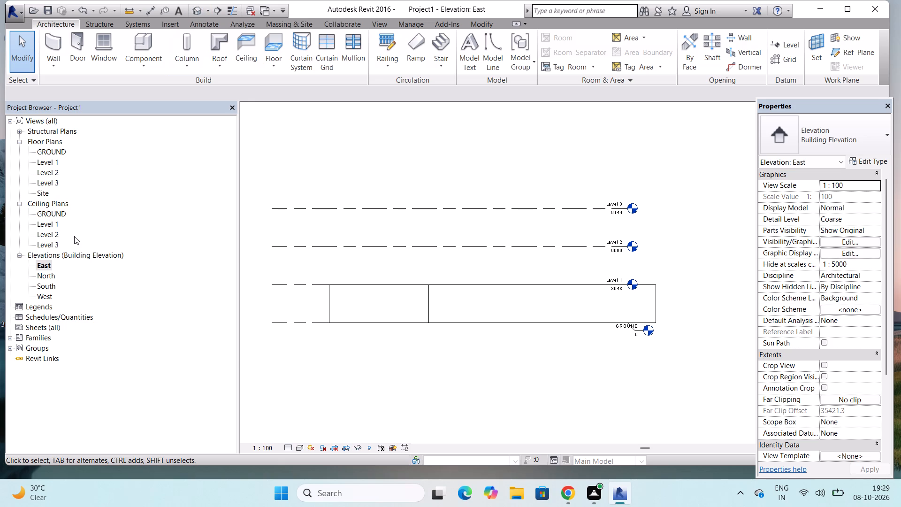
Undo the lowering of all the wall tops to Level 1 and the shortening of the east wall's south end.
double_click(58, 154)
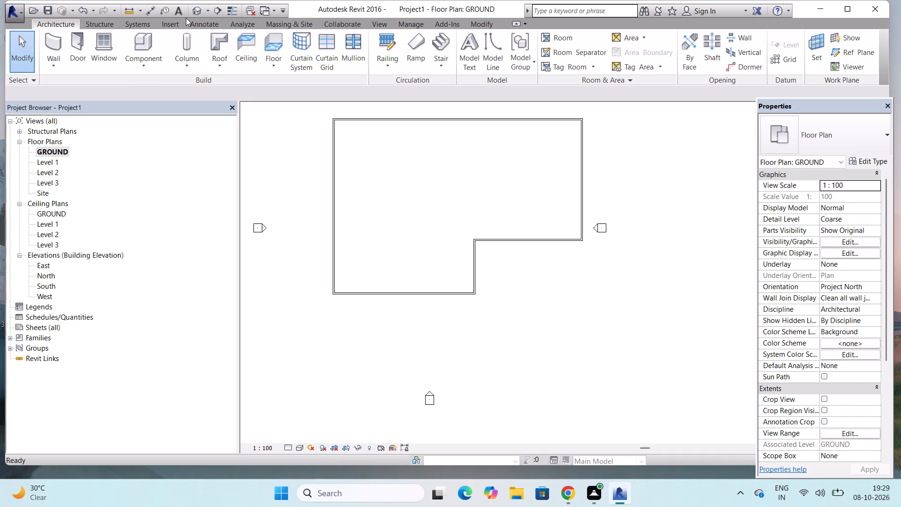
double_click(193, 16)
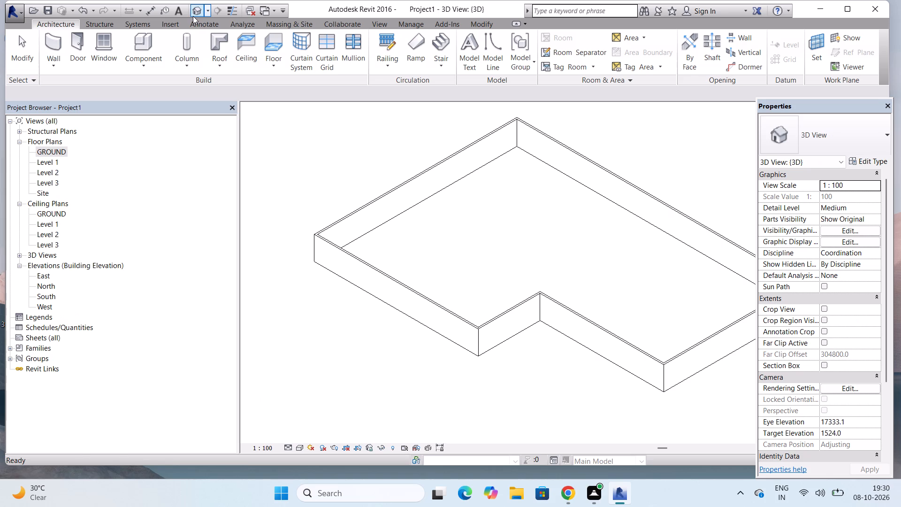
key("ctrl+z")
key("ctrl+z")
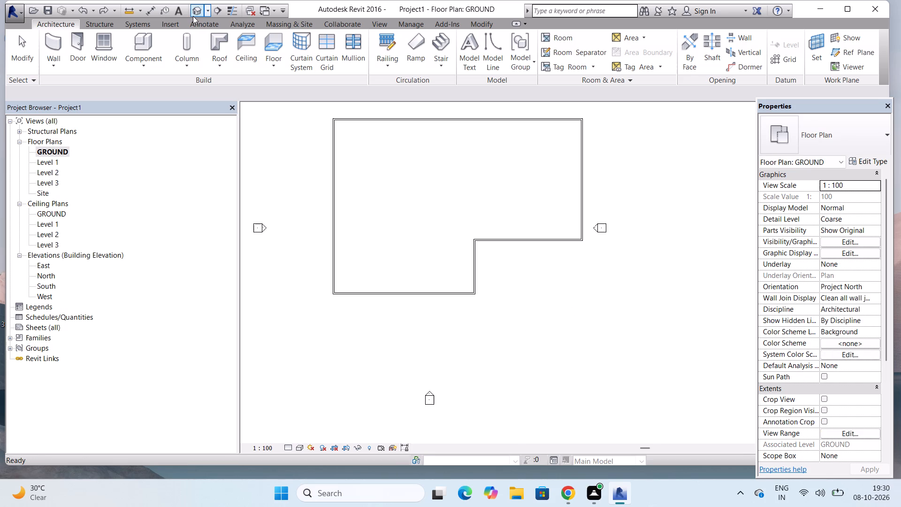
key("ctrl+z")
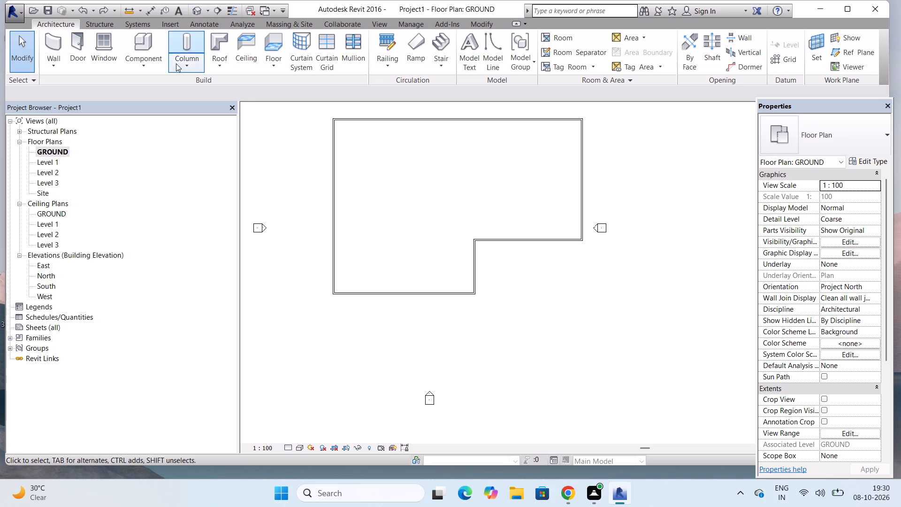
double_click(62, 212)
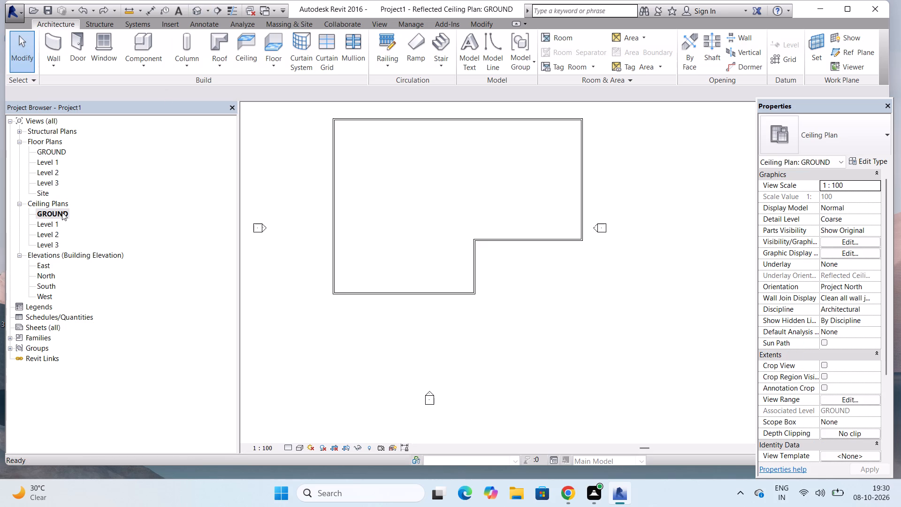
left_click(45, 266)
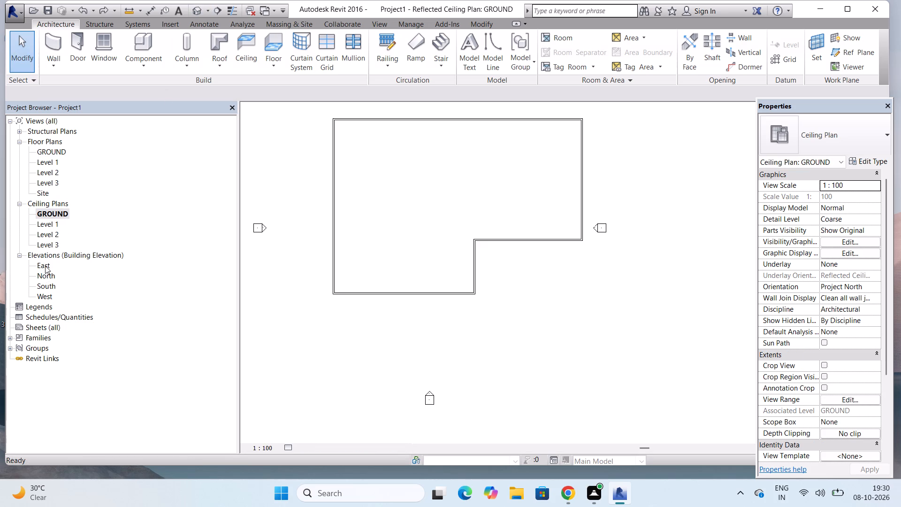
double_click(45, 266)
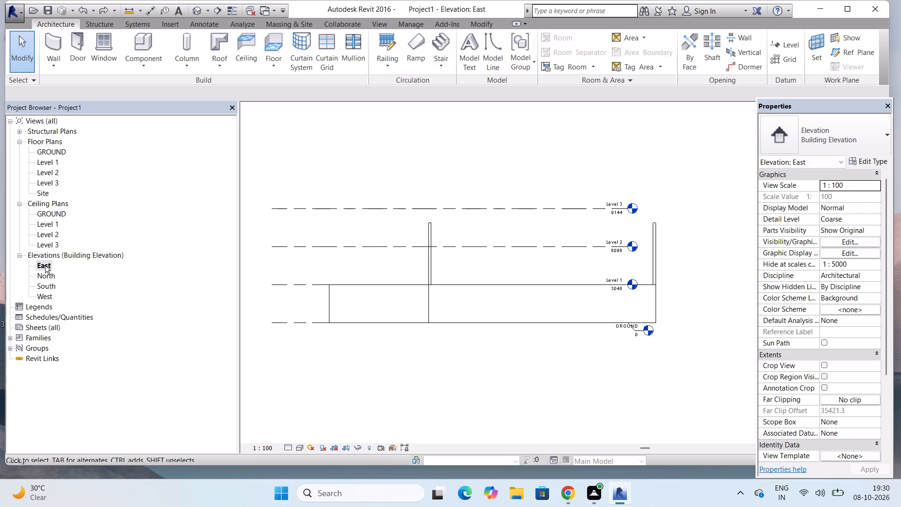
key("ctrl+z")
key("ctrl+z")
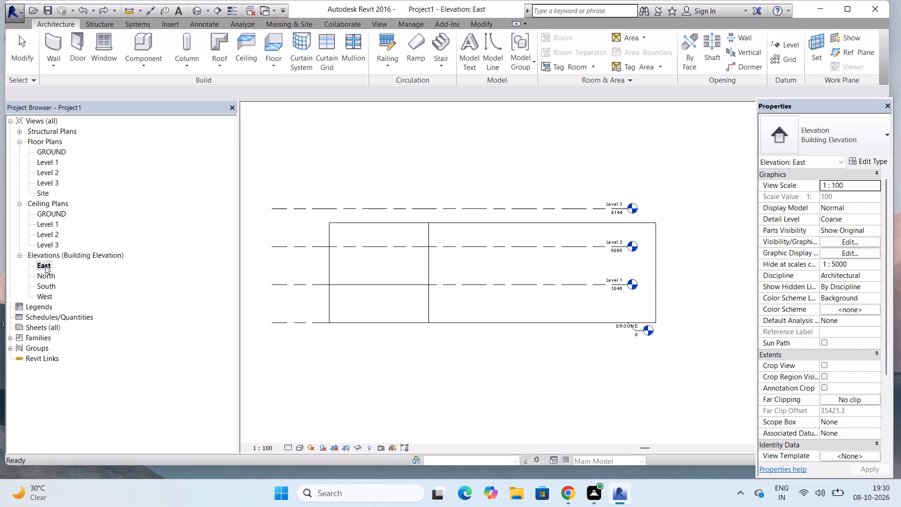
key("ctrl+z")
key("ctrl+z")
key("ctrl+z")
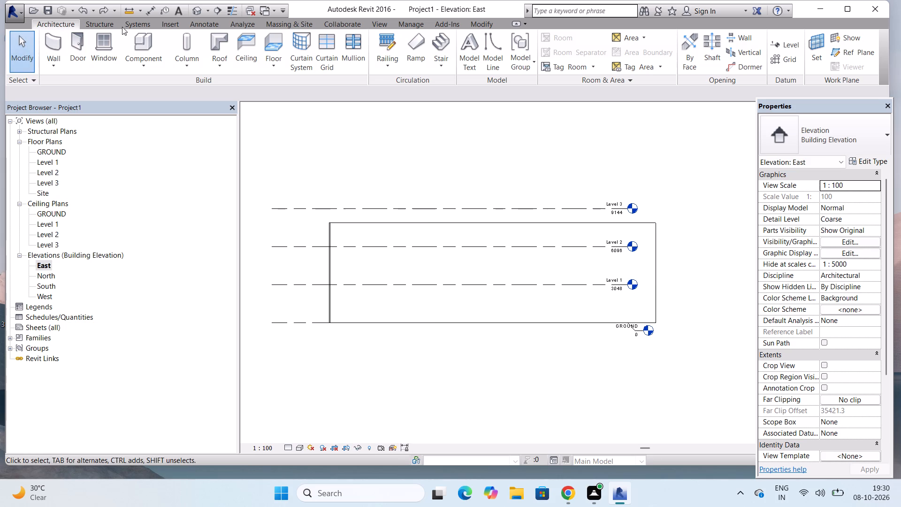
In the GROUND floor plan, shorten the east wall's south end to the corner with the 16000 mm notch wall.
double_click(200, 7)
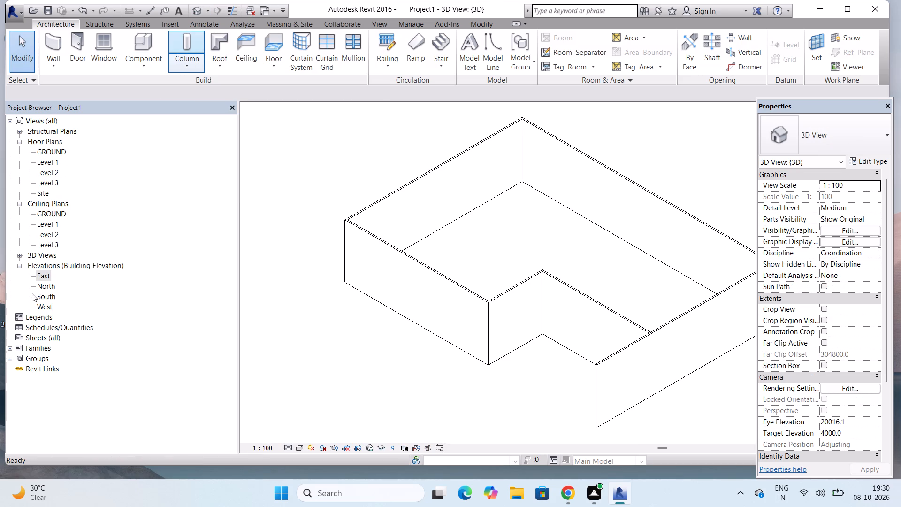
double_click(47, 272)
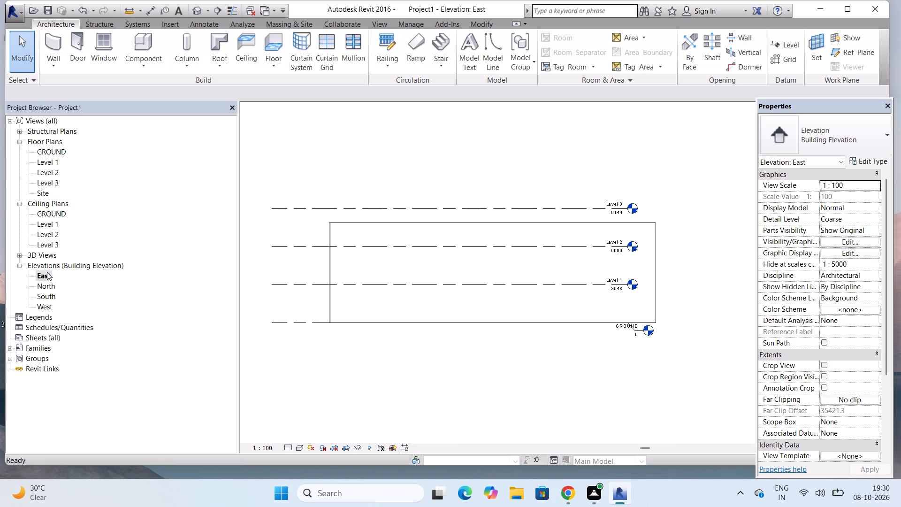
double_click(55, 148)
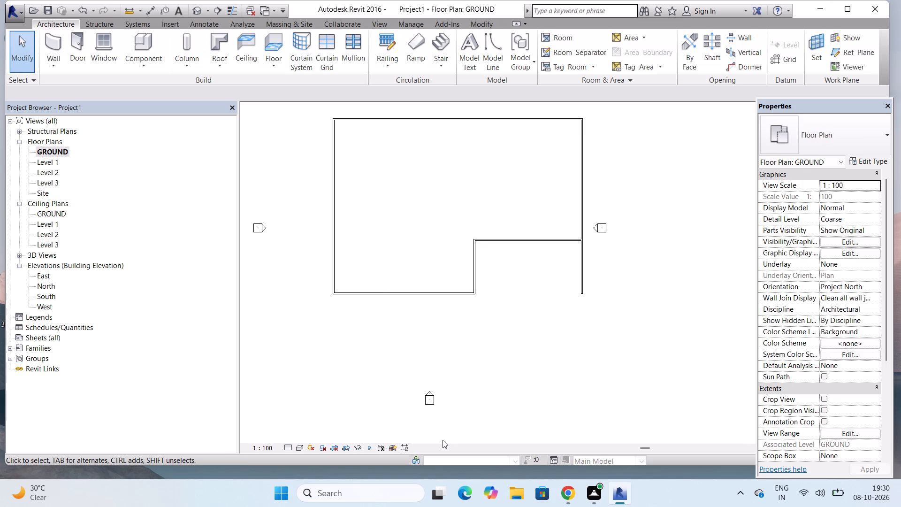
left_click(581, 267)
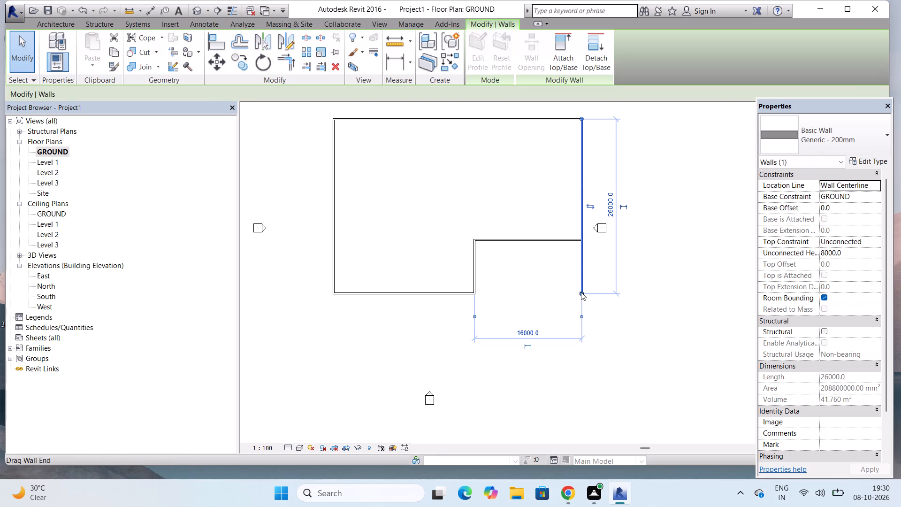
left_click_drag(581, 292, 585, 243)
key("Escape")
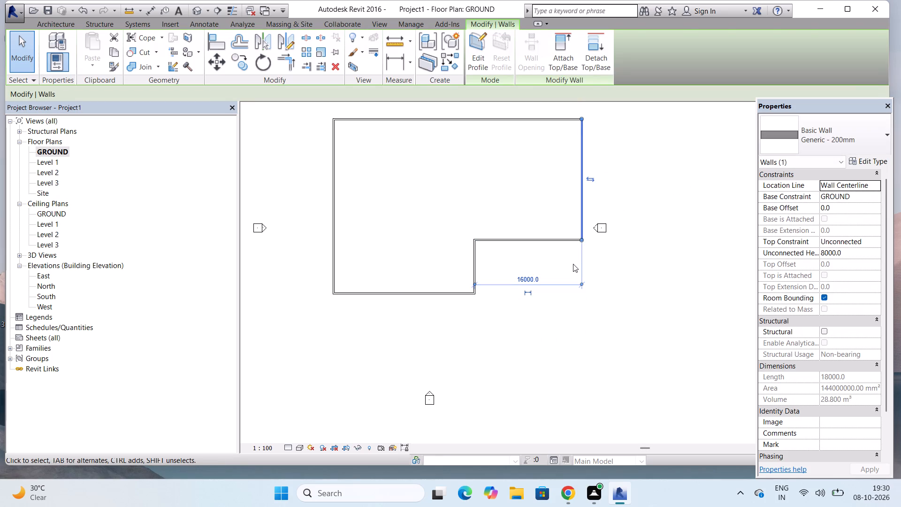
key("Escape")
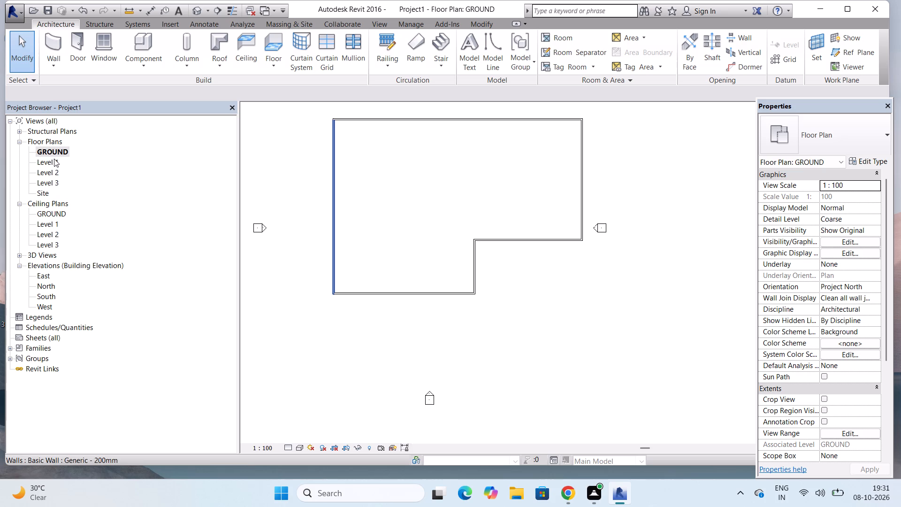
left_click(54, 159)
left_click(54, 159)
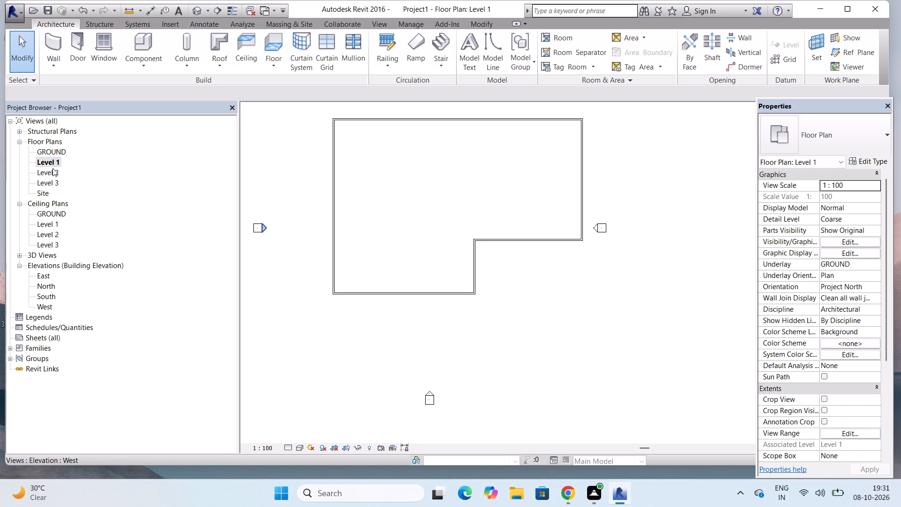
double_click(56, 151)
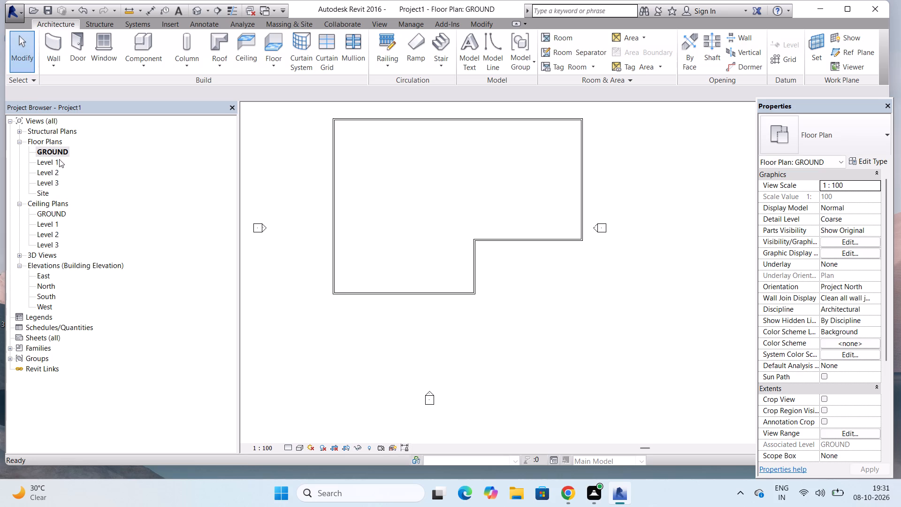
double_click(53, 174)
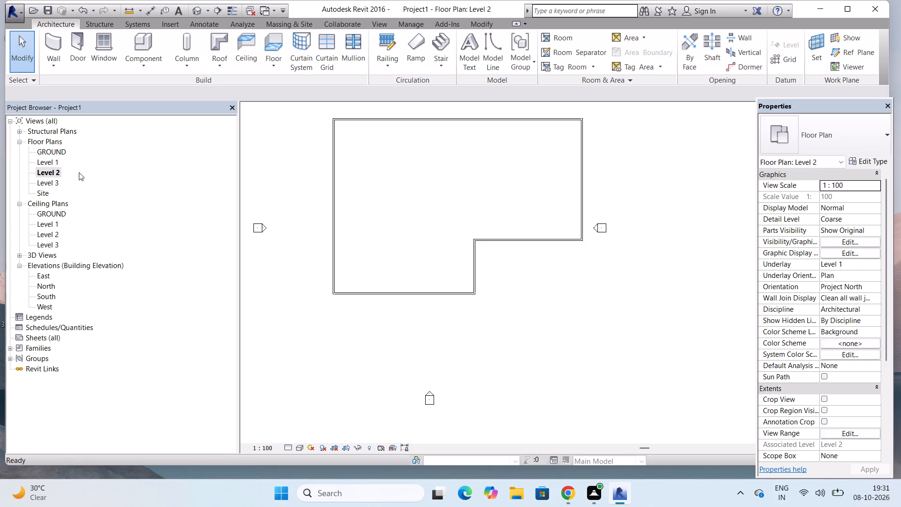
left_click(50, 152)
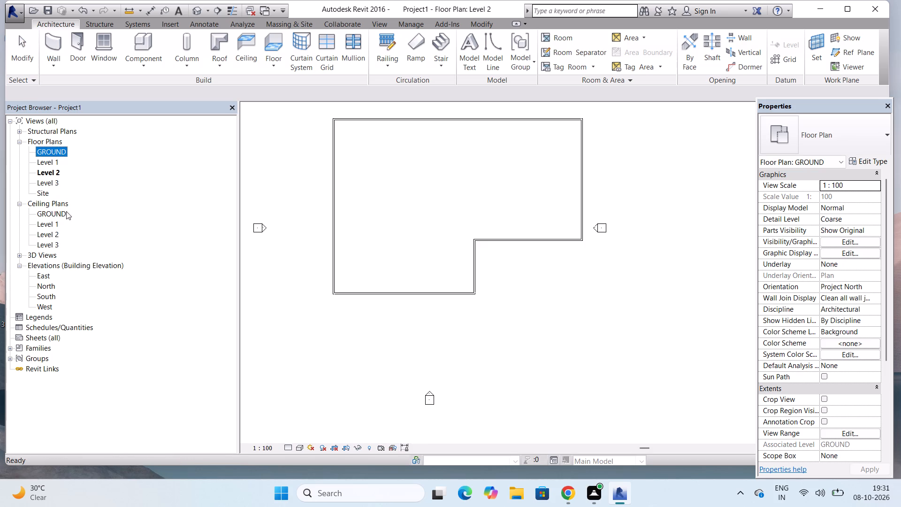
In the East elevation, raise Level 1 to the top of the walls, at 8000 mm.
double_click(43, 276)
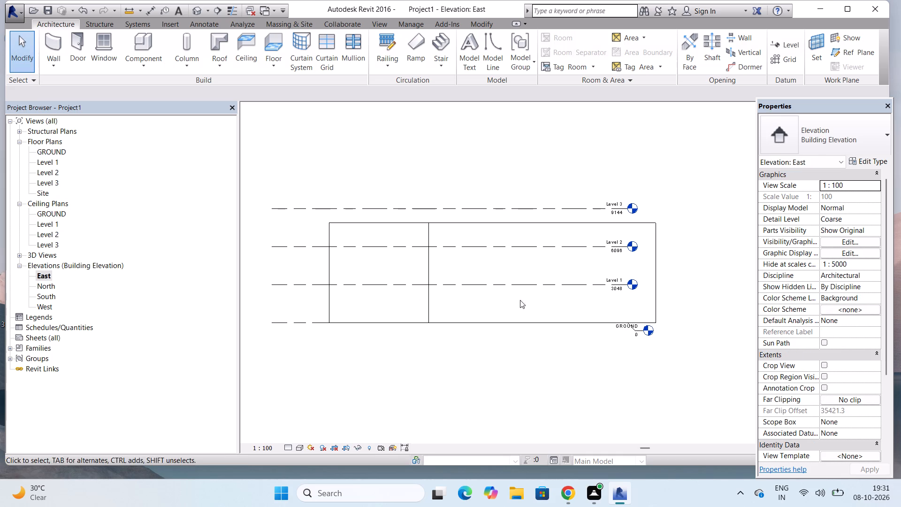
left_click(593, 285)
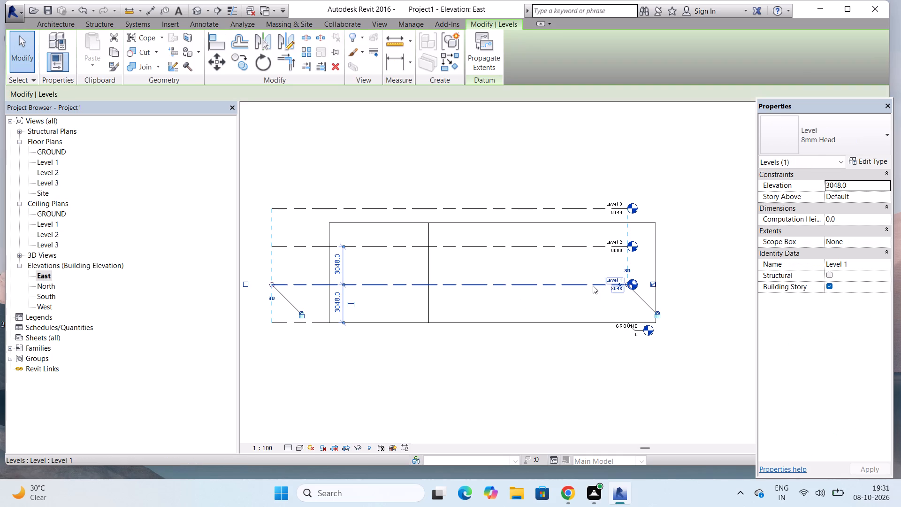
left_click_drag(593, 284, 606, 224)
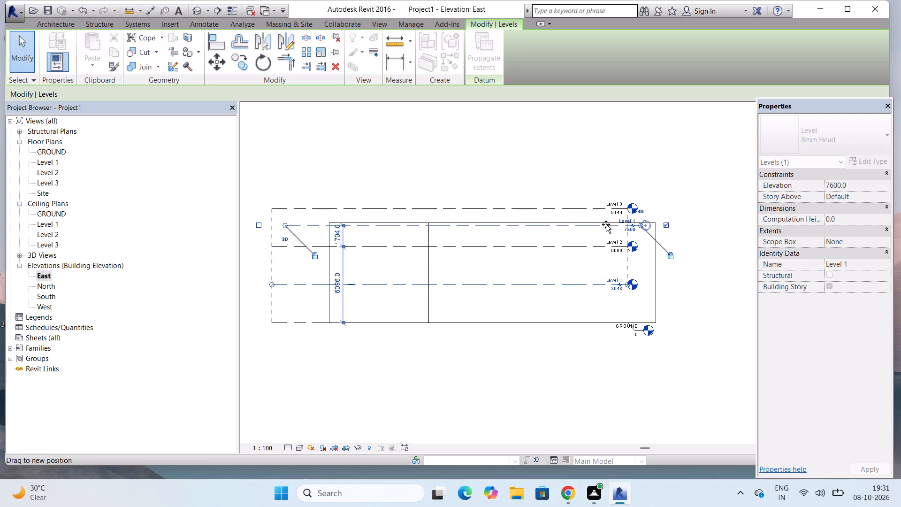
left_click_drag(606, 224, 606, 222)
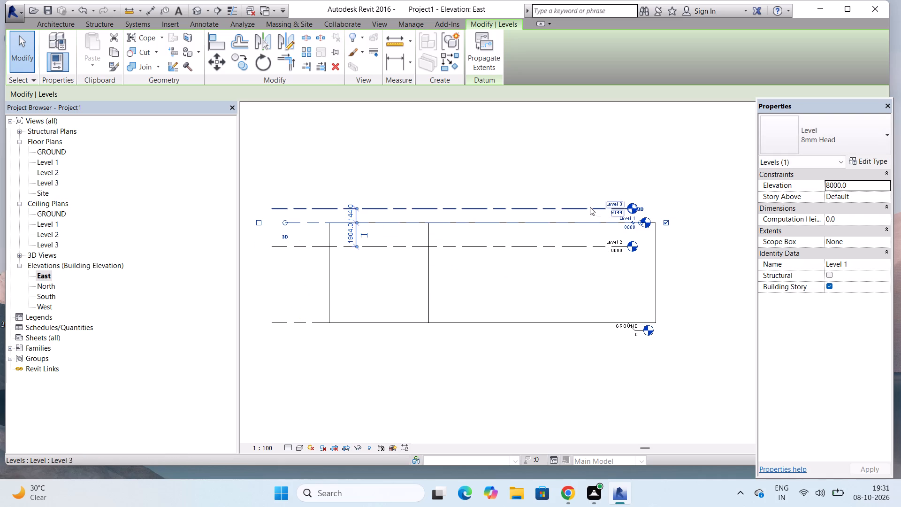
Raise Level 3 to about 16700 mm and Level 2 to about 11300 mm, keeping both above Level 1.
left_click_drag(594, 208, 599, 191)
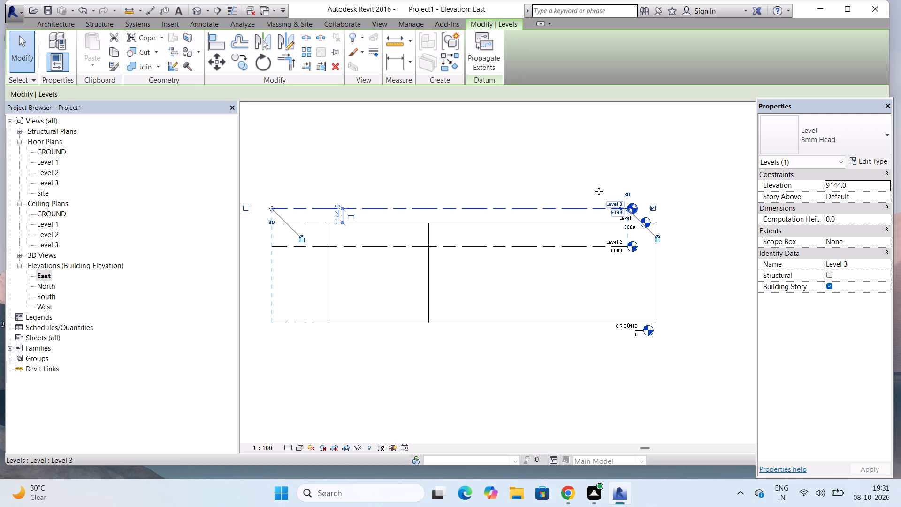
left_click_drag(599, 191, 603, 114)
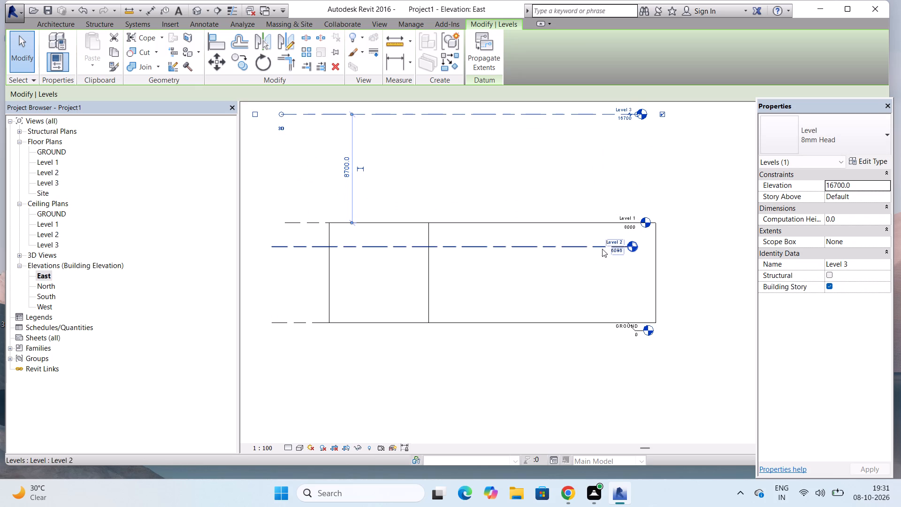
left_click_drag(594, 245, 596, 207)
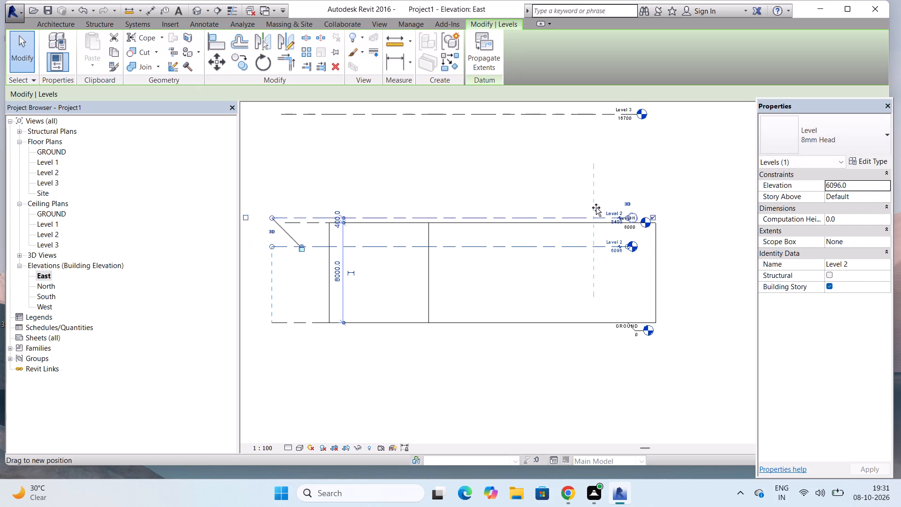
left_click_drag(596, 207, 598, 179)
scroll(594, 338, "down", 1)
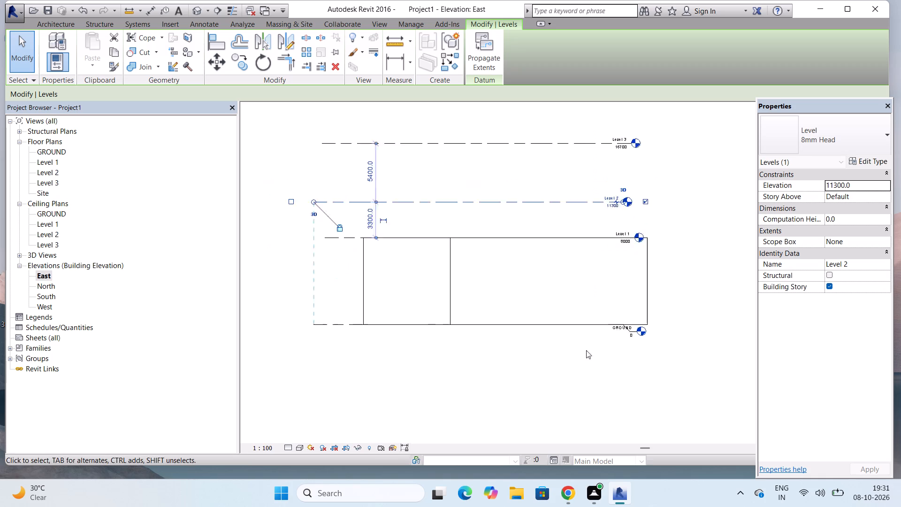
scroll(586, 350, "down", 3)
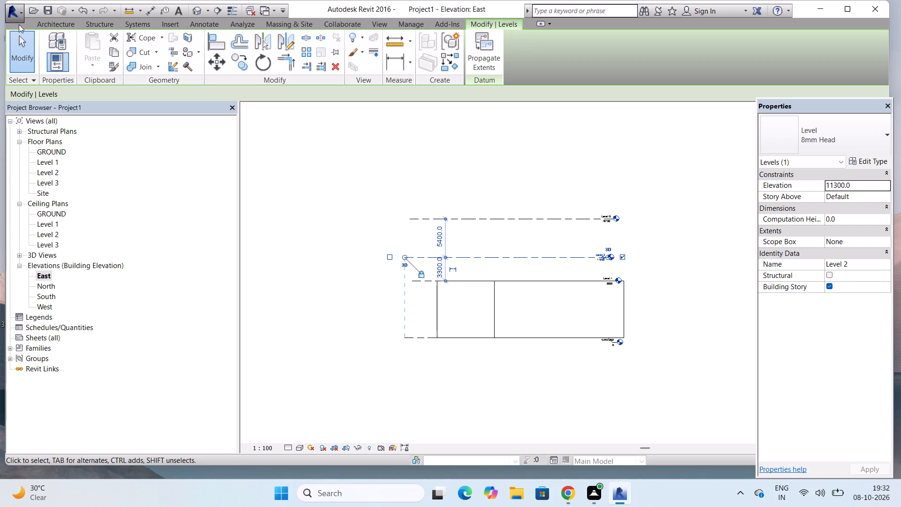
Start the Wall tool while in the East elevation.
left_click(33, 25)
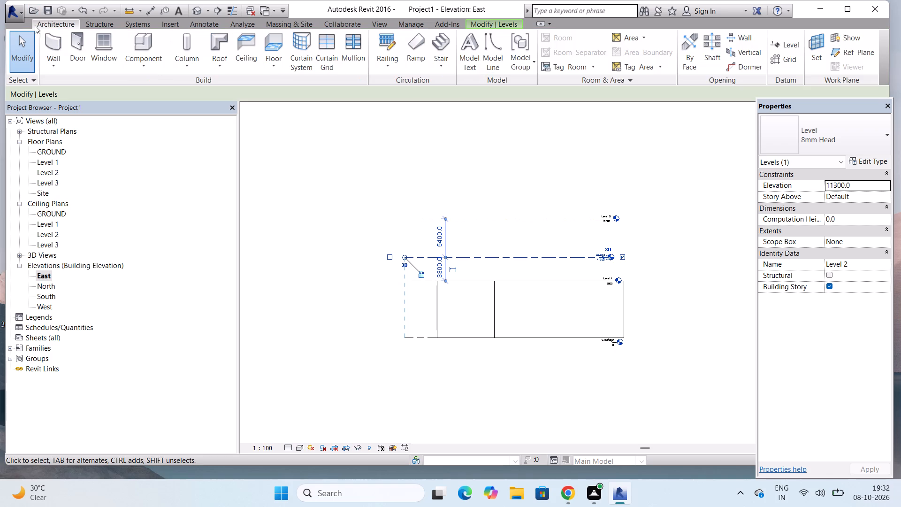
left_click(44, 39)
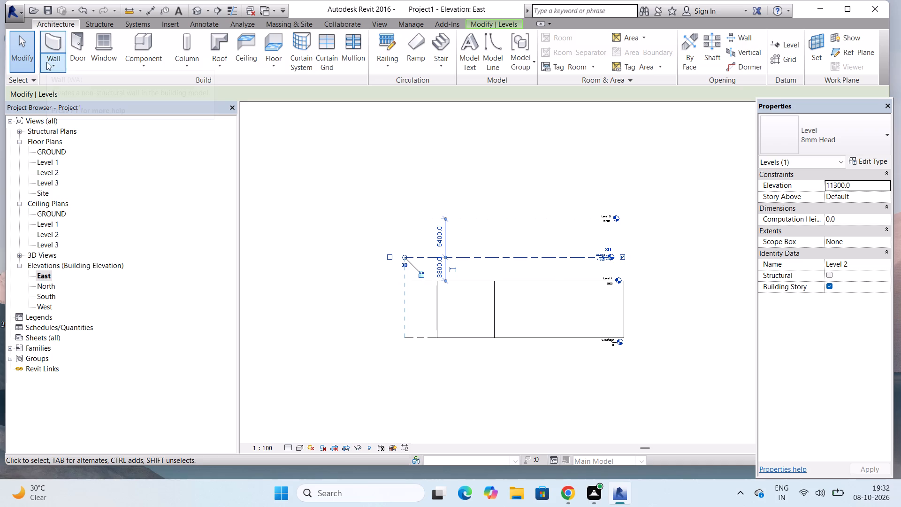
left_click(50, 46)
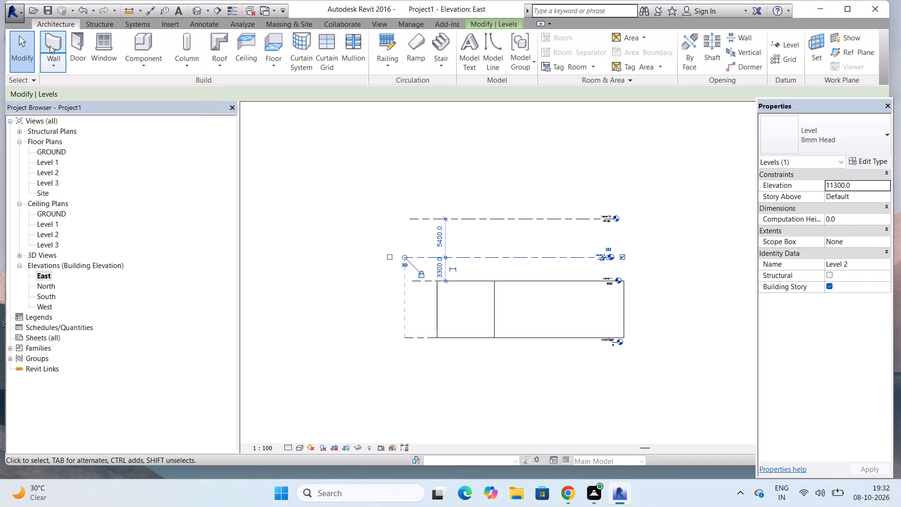
left_click(51, 62)
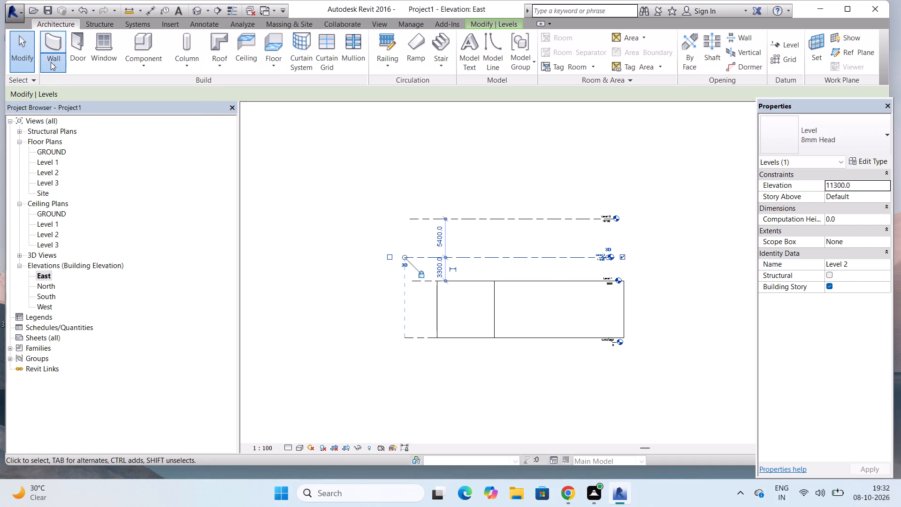
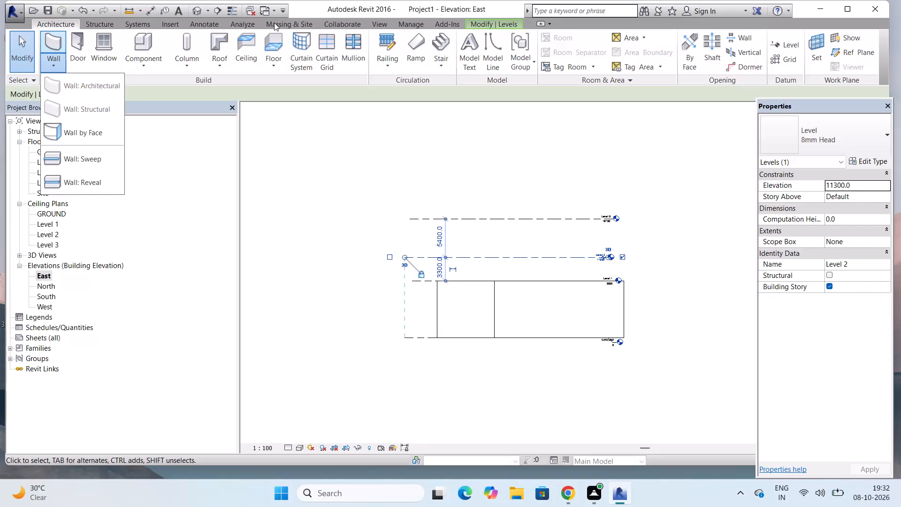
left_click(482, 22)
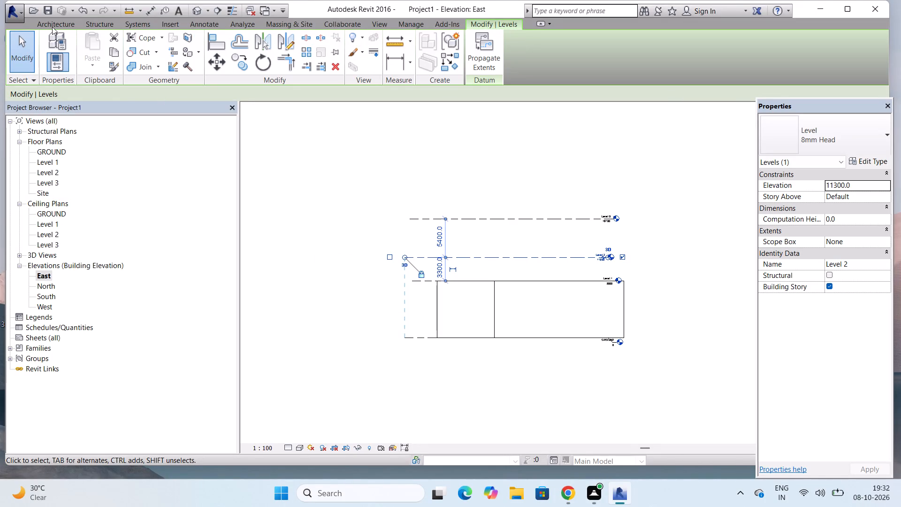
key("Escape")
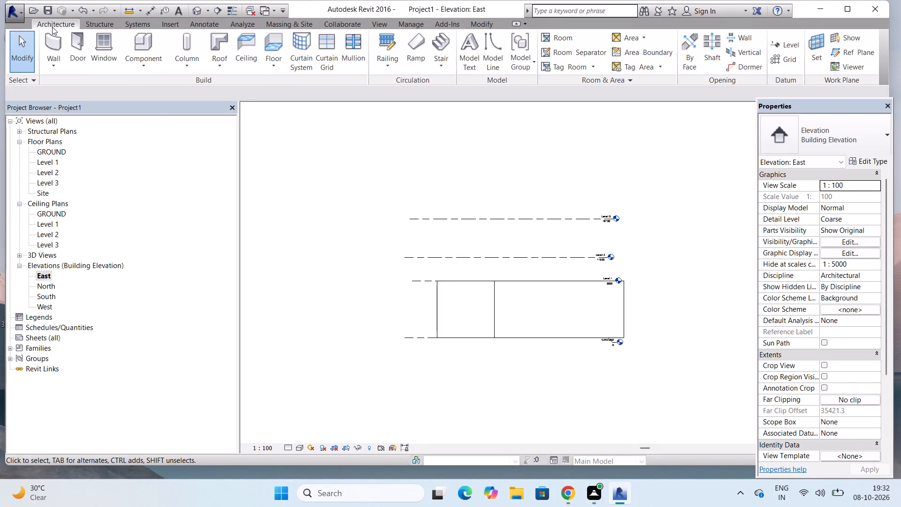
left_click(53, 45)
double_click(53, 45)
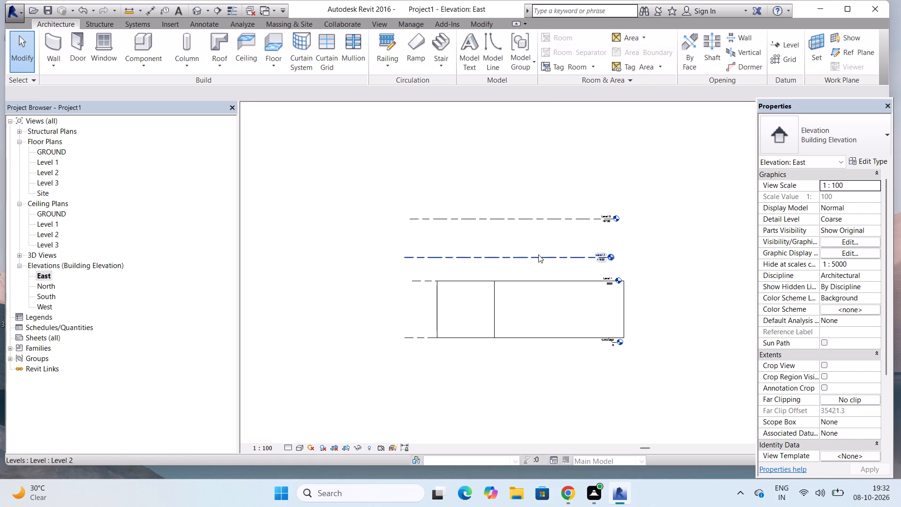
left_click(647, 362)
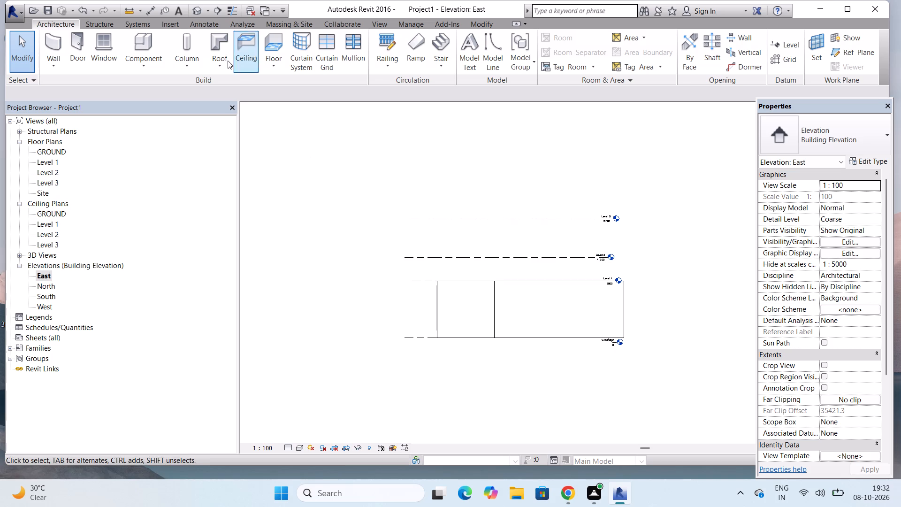
Open the default 3D view to check the L-shaped walls.
double_click(199, 12)
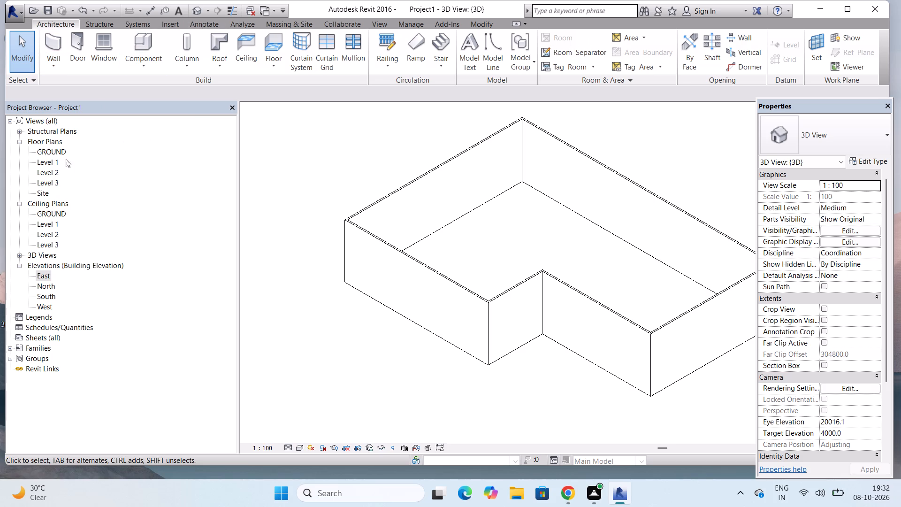
Open the Level 1 floor plan and show the whole wall outline.
double_click(52, 159)
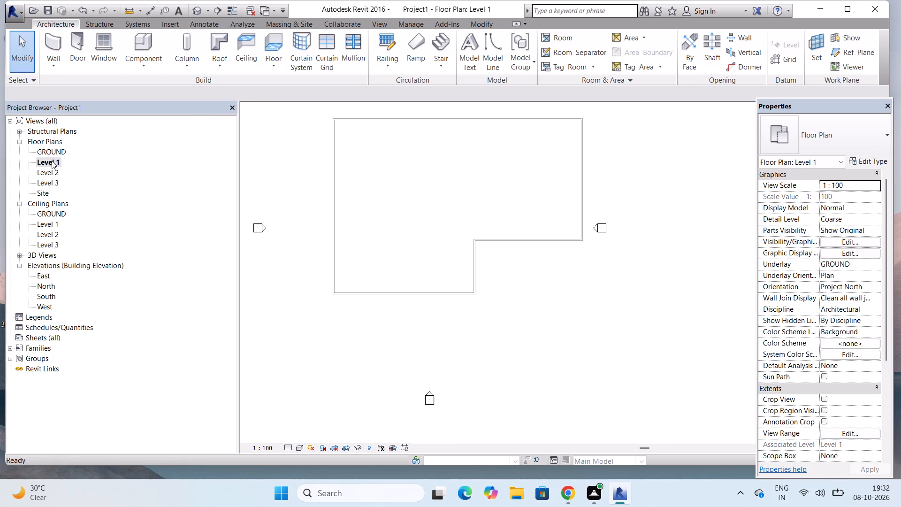
scroll(226, 279, "down", 4)
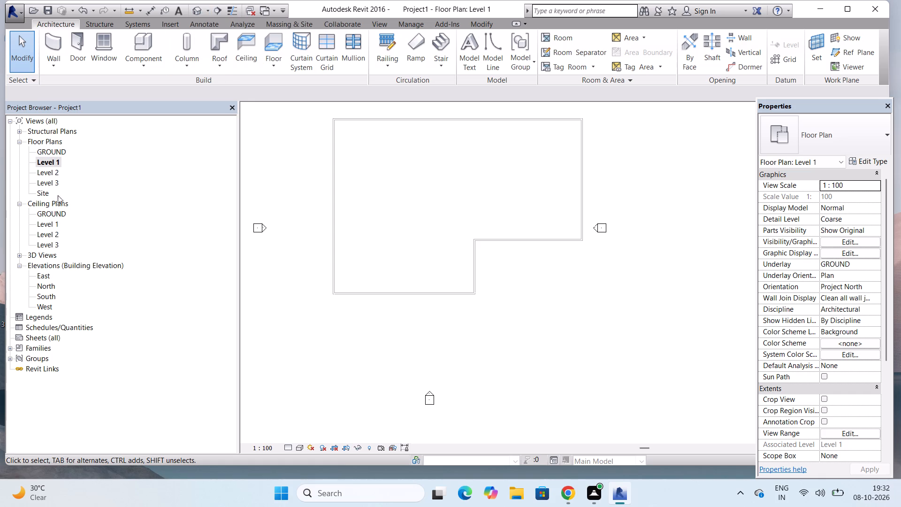
left_click(56, 150)
scroll(379, 320, "down", 2)
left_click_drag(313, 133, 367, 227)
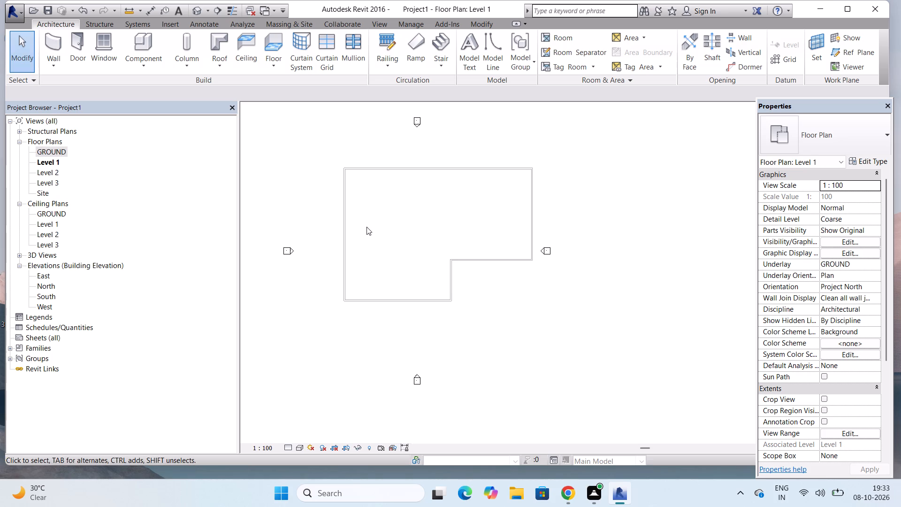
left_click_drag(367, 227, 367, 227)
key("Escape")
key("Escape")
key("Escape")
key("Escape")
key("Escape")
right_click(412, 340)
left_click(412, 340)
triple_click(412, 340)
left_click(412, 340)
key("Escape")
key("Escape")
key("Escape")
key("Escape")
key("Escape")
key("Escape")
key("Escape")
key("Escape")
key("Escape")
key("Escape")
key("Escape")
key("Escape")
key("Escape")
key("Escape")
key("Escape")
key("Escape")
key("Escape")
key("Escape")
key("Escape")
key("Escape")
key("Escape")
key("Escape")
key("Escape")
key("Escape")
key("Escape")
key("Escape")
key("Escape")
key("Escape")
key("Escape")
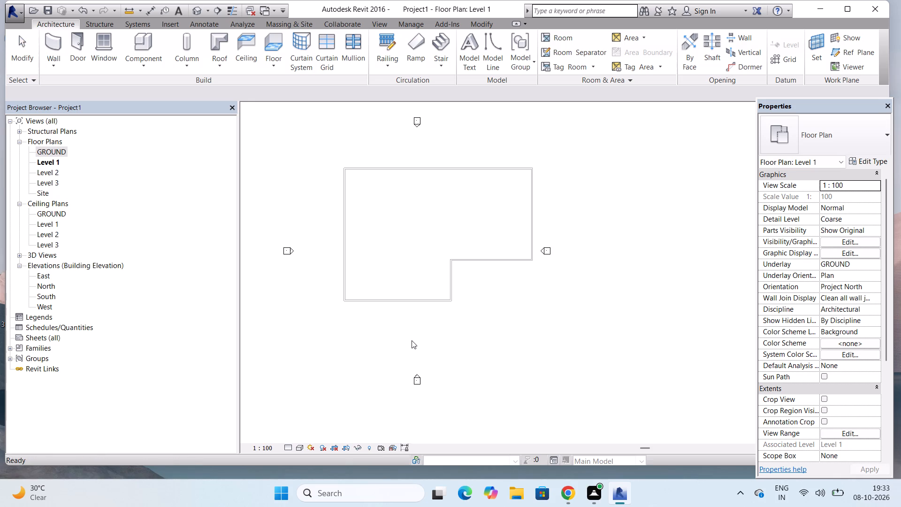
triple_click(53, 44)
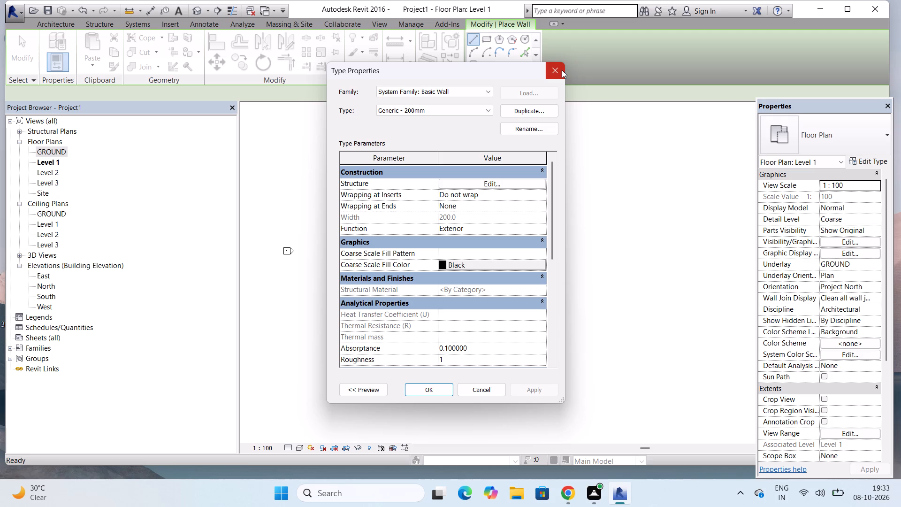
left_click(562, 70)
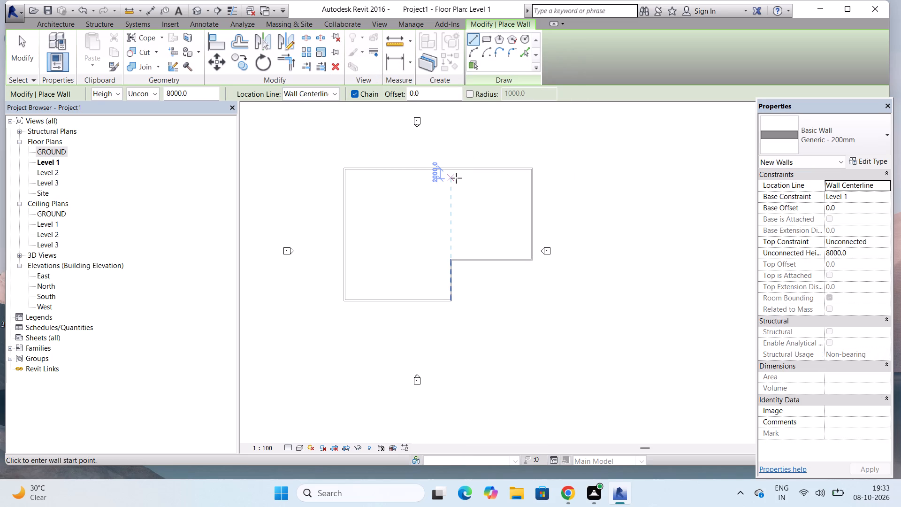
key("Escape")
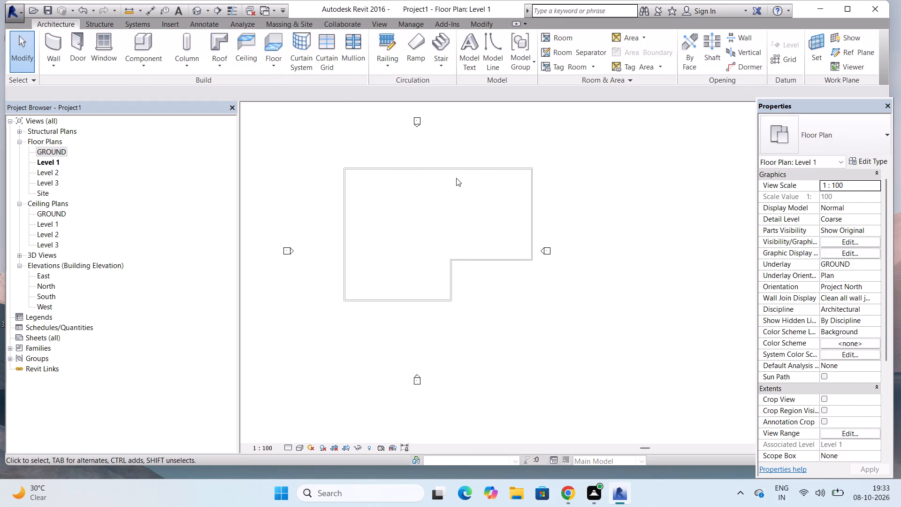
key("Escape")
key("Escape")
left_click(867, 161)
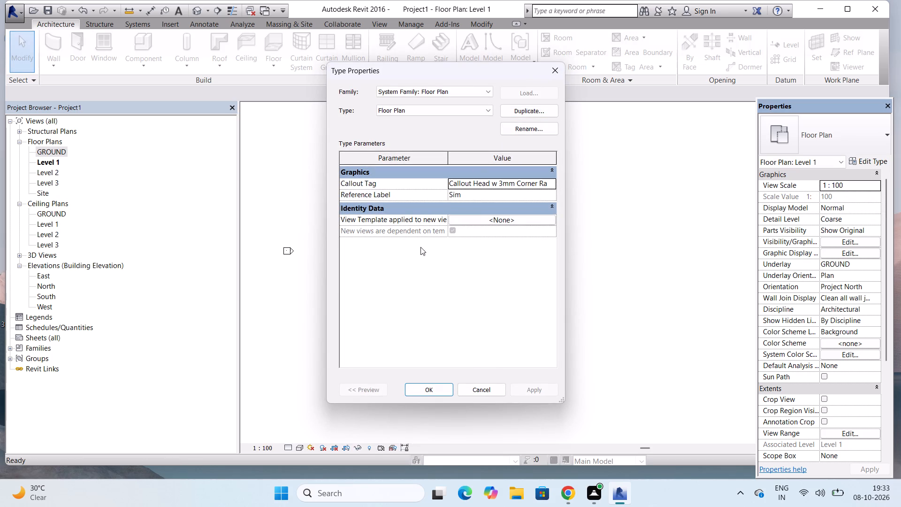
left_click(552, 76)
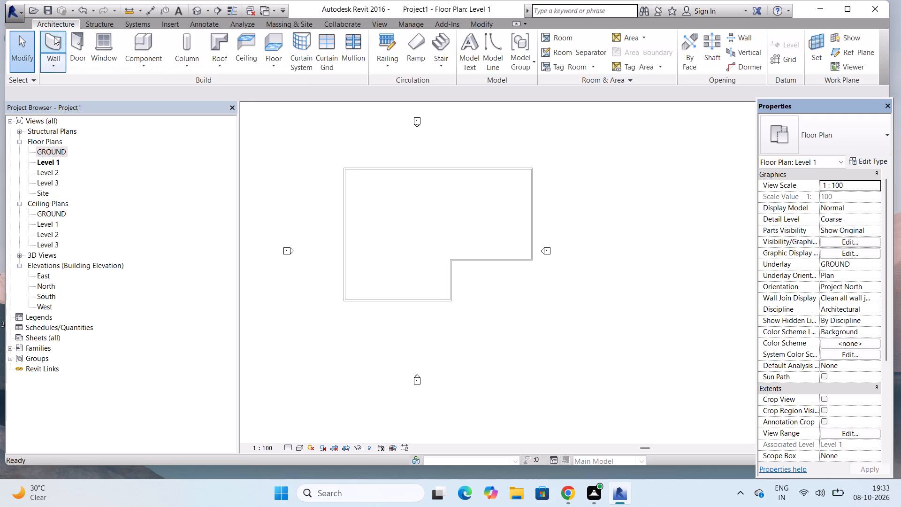
Duplicate the Generic - 200mm basic wall type under the name Generic - 9" and accept the type properties.
left_click(54, 37)
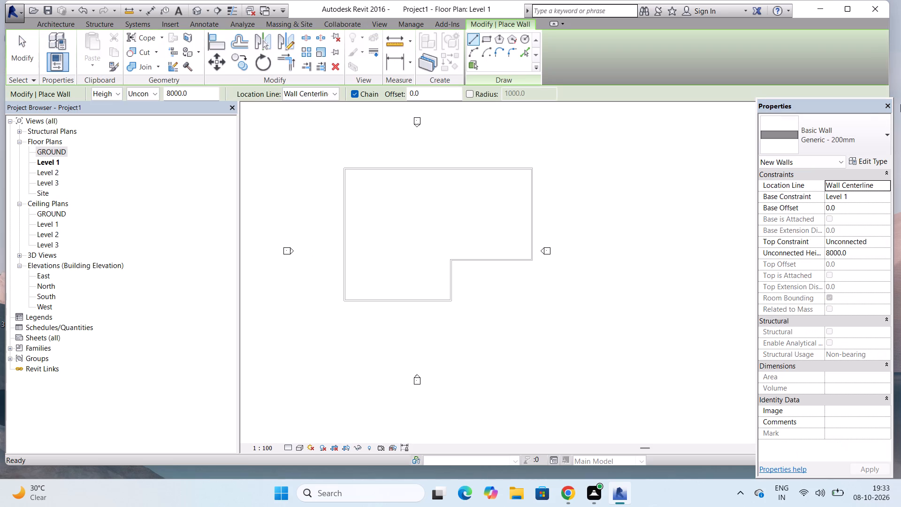
left_click(859, 159)
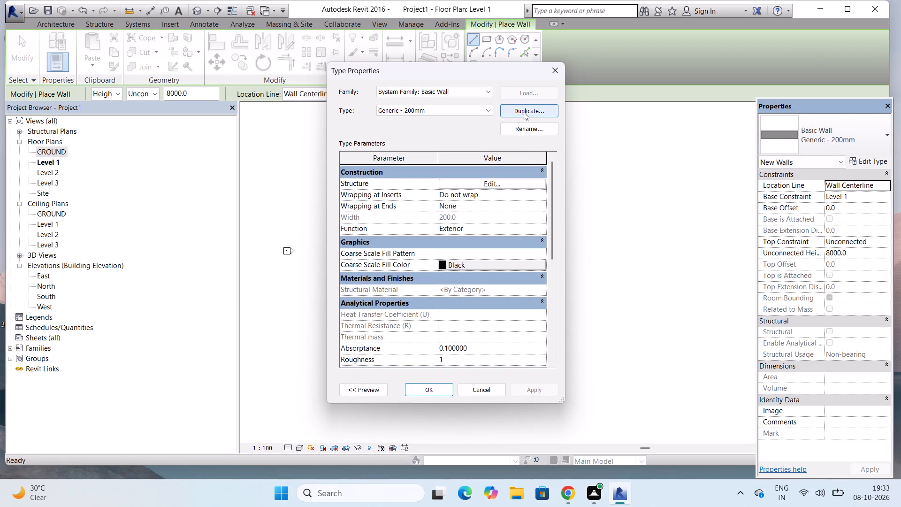
left_click(524, 112)
left_click(460, 229)
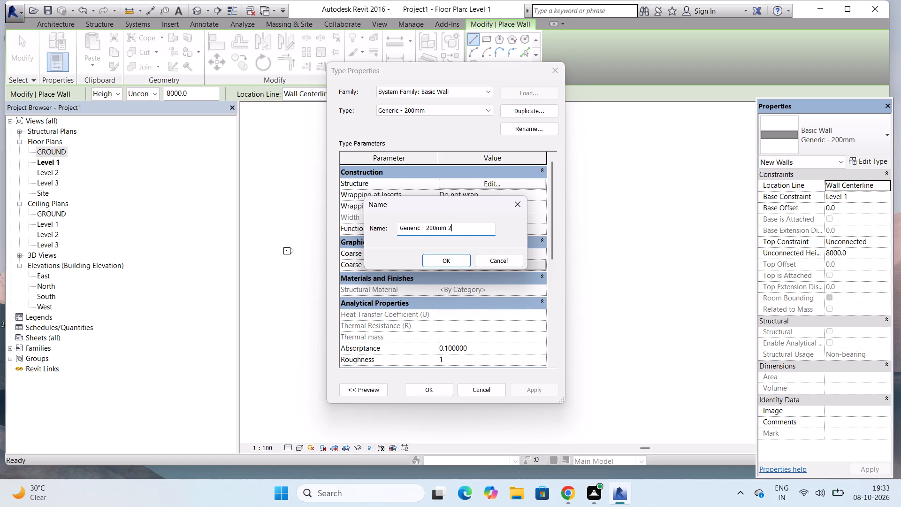
key("BackSpace")
key("BackSpace")
key("BackSpace")
key("BackSpace")
key("BackSpace")
key("BackSpace")
key("BackSpace")
key("9")
key("shift+quotedbl")
key("Return")
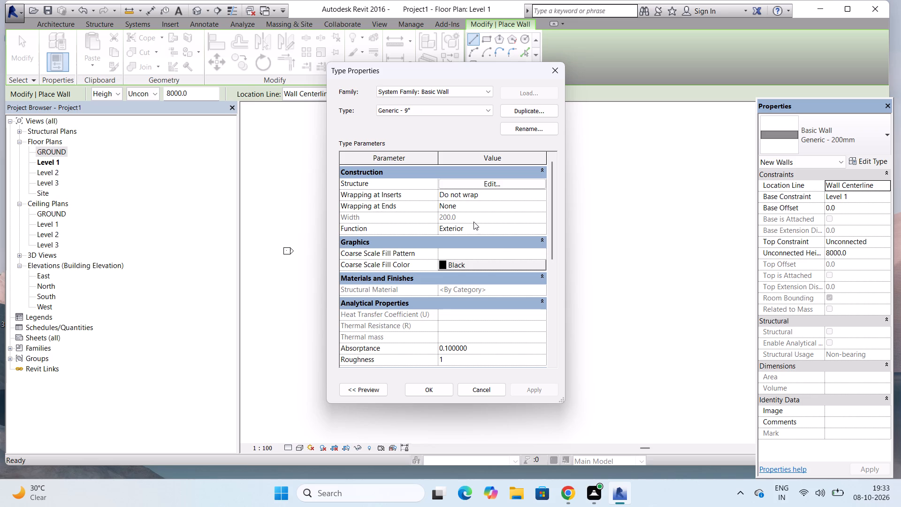
left_click(434, 392)
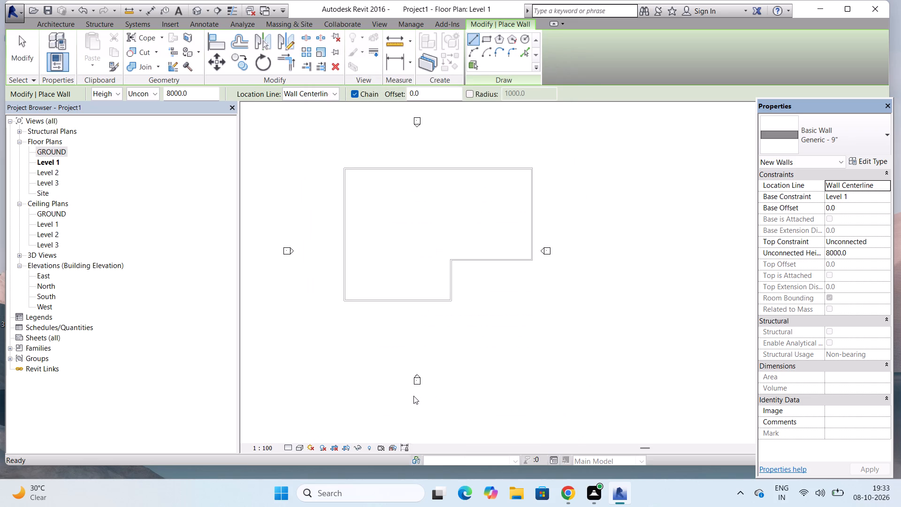
key("Escape")
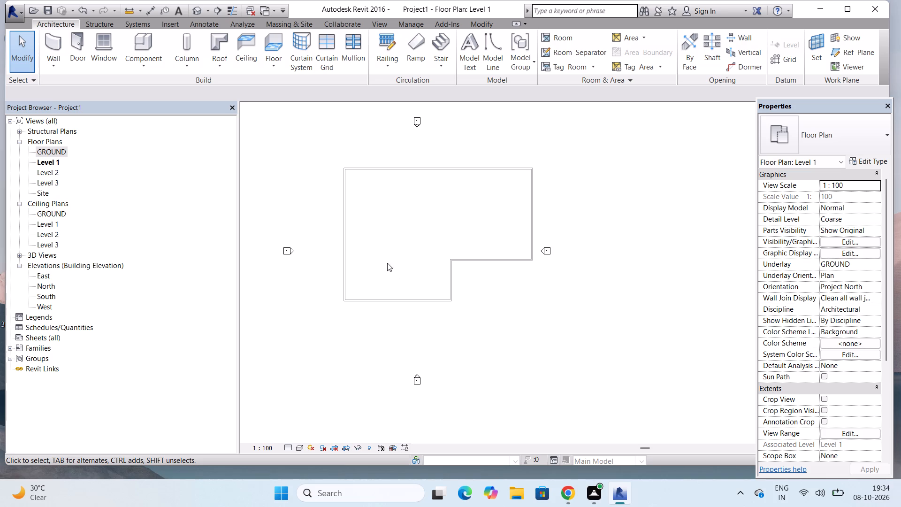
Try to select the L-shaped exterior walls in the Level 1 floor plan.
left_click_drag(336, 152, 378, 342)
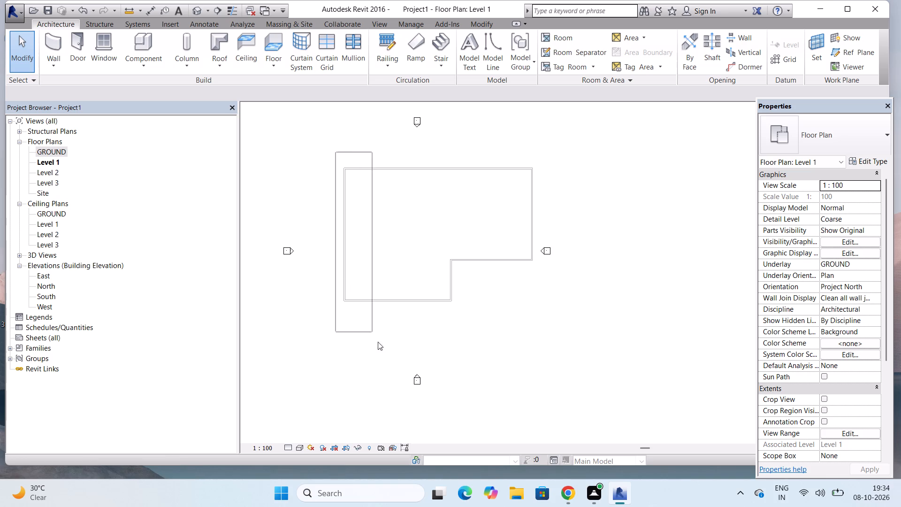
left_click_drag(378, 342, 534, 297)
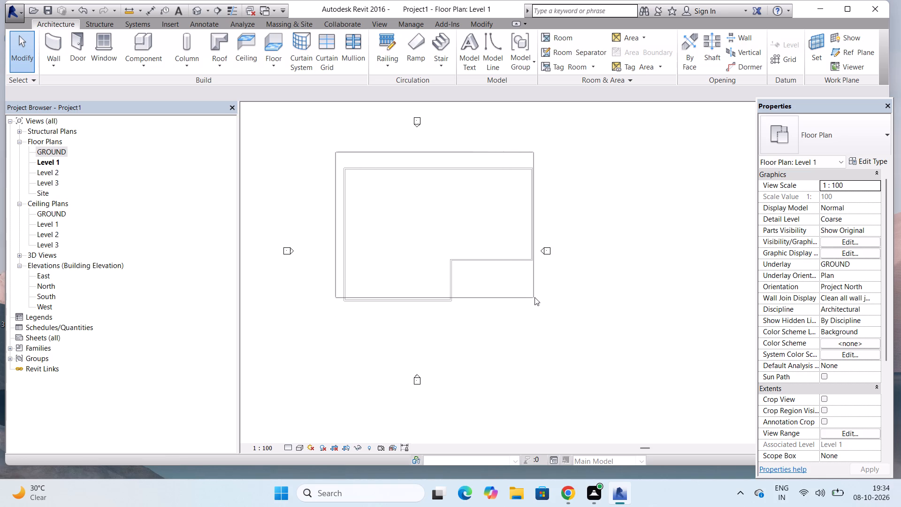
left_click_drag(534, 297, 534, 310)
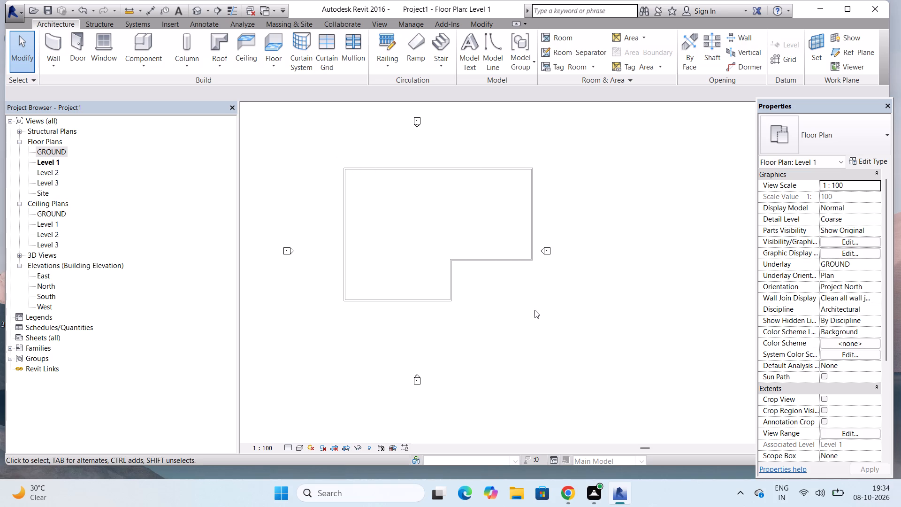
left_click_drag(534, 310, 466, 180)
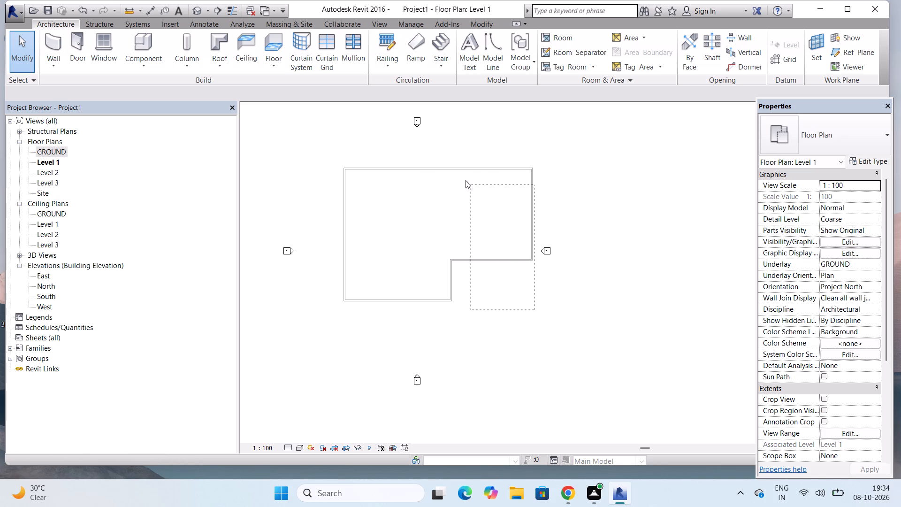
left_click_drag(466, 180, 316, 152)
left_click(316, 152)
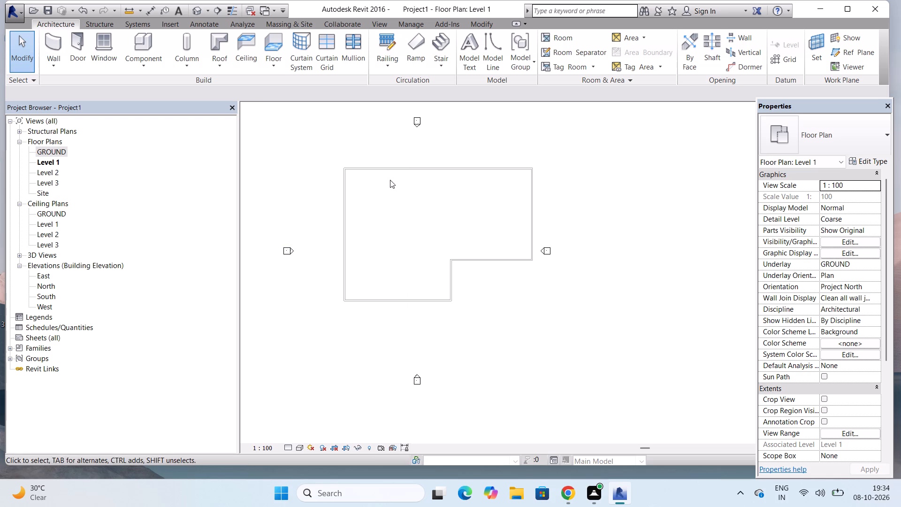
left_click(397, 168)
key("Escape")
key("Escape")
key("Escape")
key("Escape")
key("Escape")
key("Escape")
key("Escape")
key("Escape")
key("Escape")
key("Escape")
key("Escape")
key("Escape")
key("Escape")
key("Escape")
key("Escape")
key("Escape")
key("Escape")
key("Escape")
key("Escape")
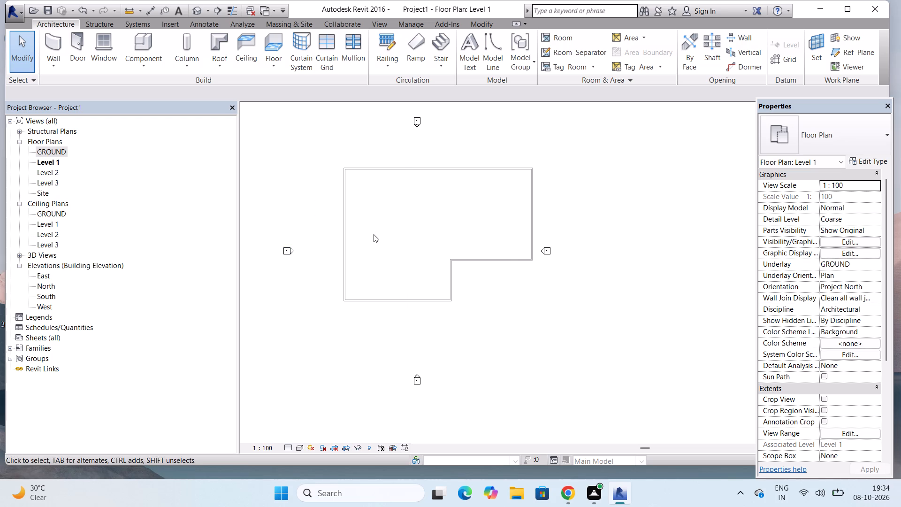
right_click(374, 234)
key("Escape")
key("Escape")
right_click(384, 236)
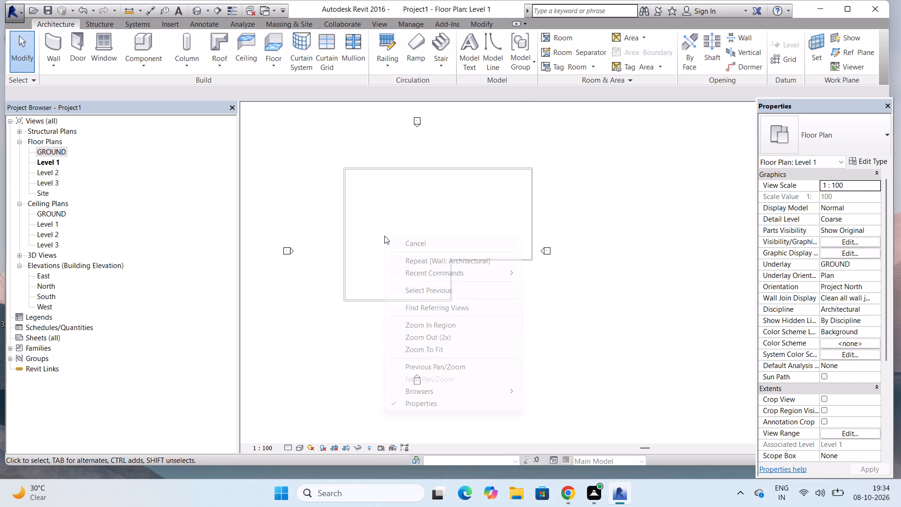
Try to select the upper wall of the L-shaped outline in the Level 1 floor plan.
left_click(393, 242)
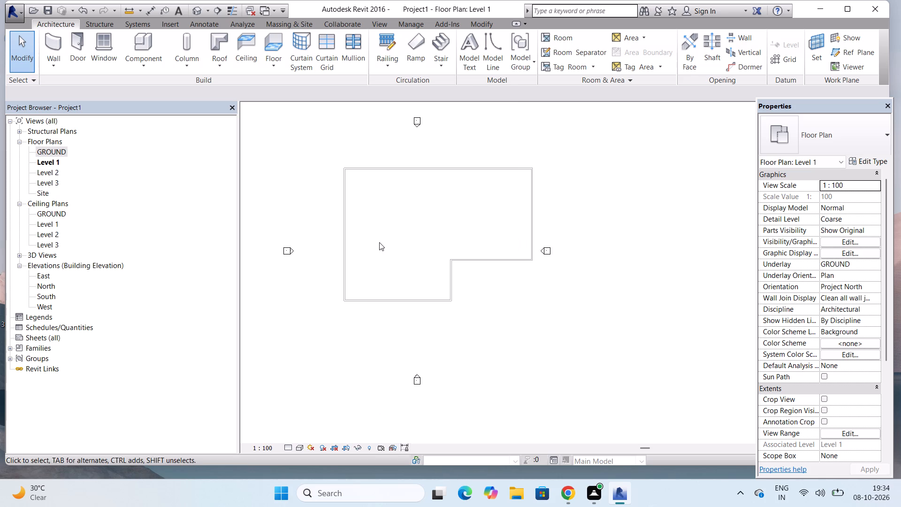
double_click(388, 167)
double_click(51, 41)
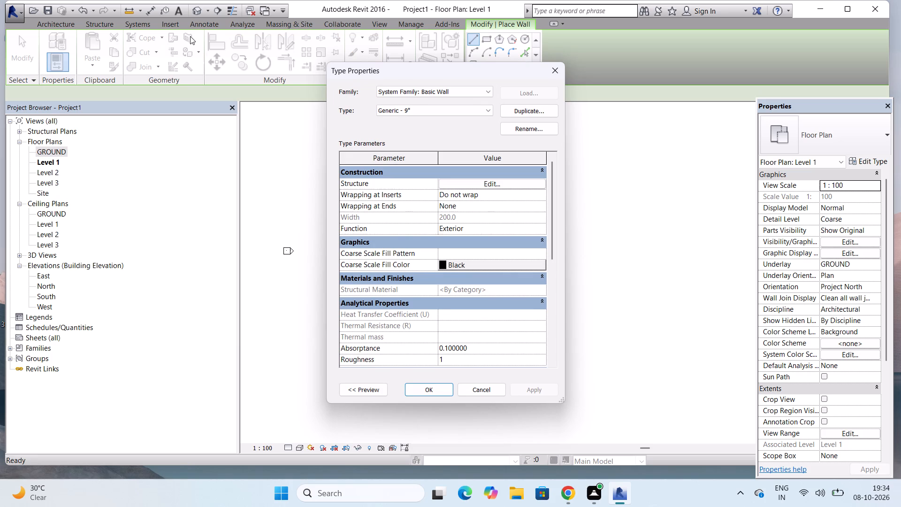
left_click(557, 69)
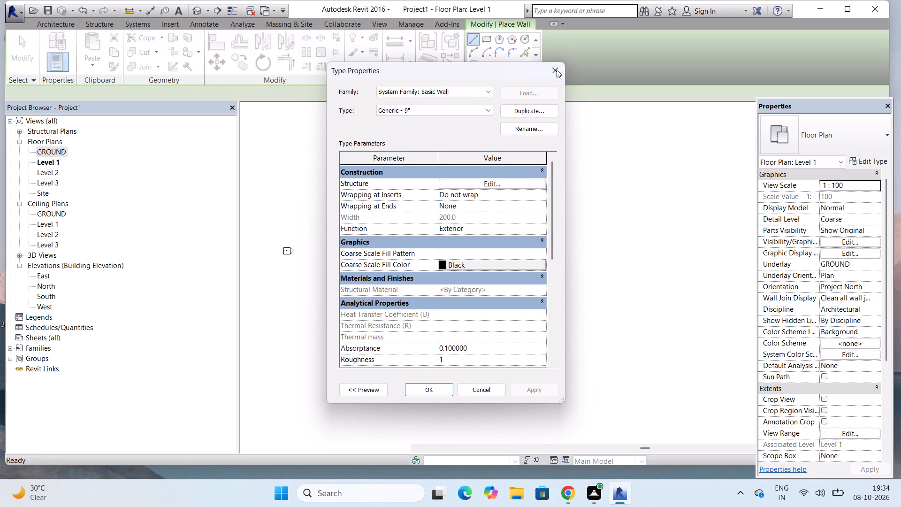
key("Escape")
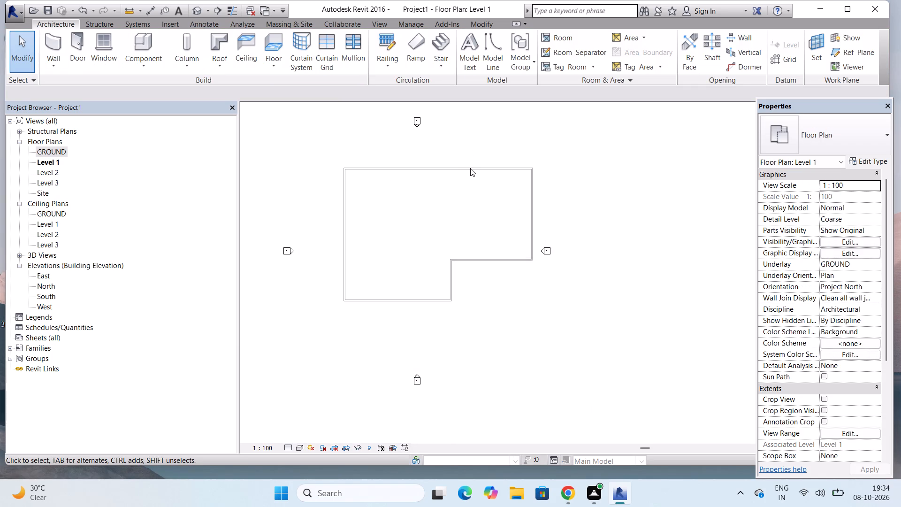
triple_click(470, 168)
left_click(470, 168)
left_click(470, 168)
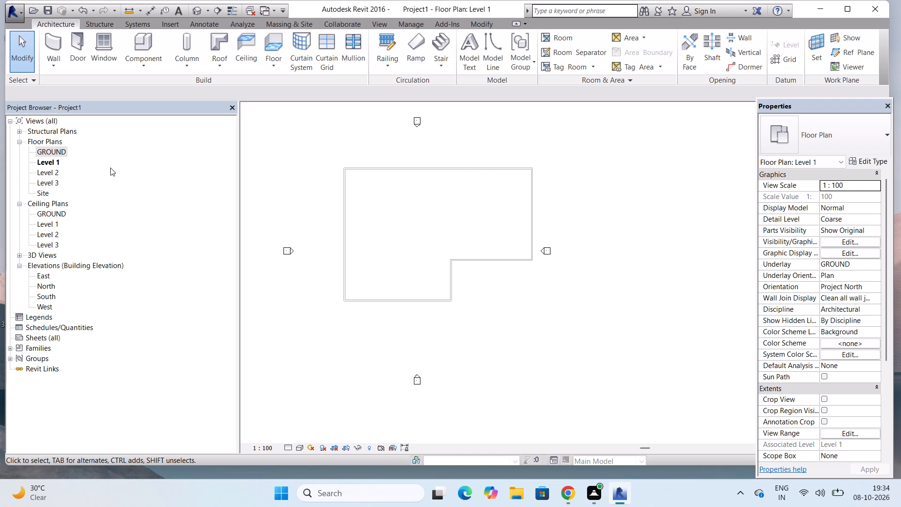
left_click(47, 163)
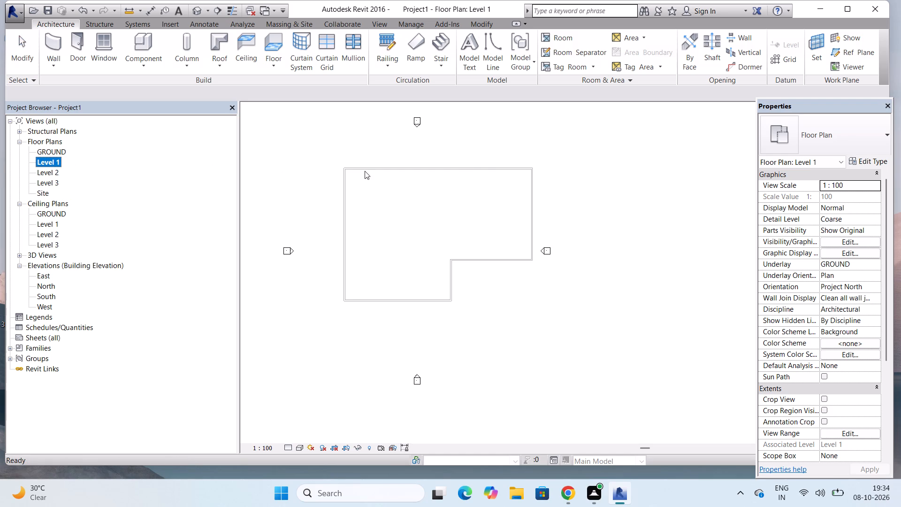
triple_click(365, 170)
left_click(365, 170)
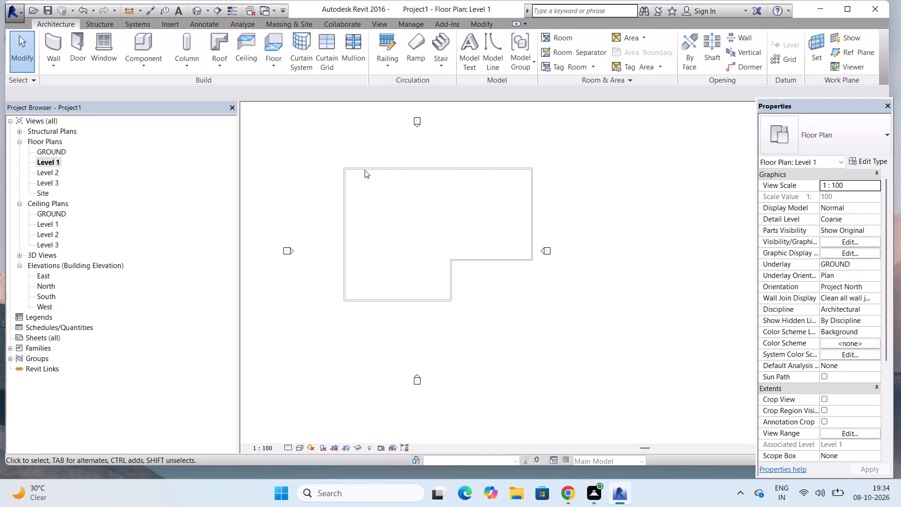
Undo all earlier edits, including the walls, the wall type and the level changes, back to the original two levels.
key("ctrl+z")
key("ctrl+z")
key("ctrl+z")
key("ctrl+z")
key("ctrl+z")
key("ctrl+z")
key("ctrl+z")
key("ctrl+z")
key("ctrl+z")
key("ctrl+z")
key("ctrl+z")
key("ctrl+z")
key("ctrl+z")
key("ctrl+z")
key("ctrl+z")
key("ctrl+z")
key("ctrl+z")
key("ctrl+z")
key("ctrl+z")
key("ctrl+z")
key("ctrl+z")
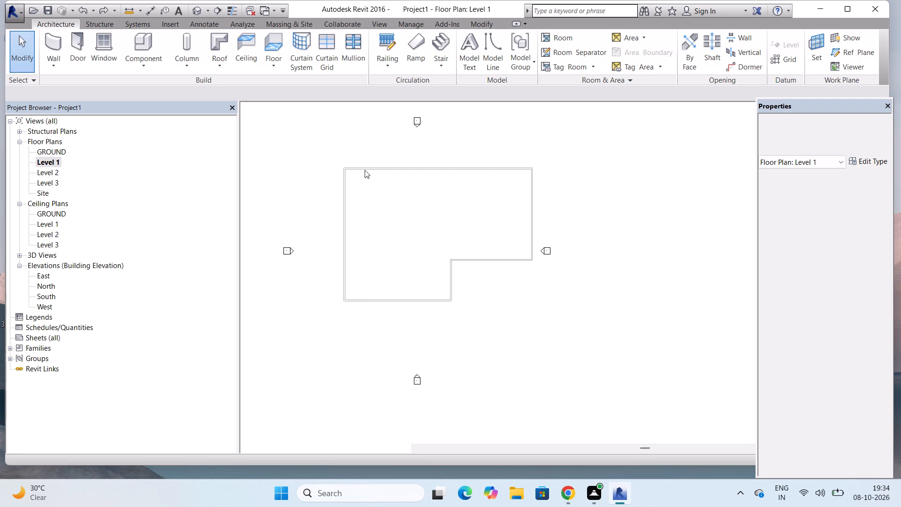
scroll(390, 198, "down", 4)
scroll(484, 216, "down", 10)
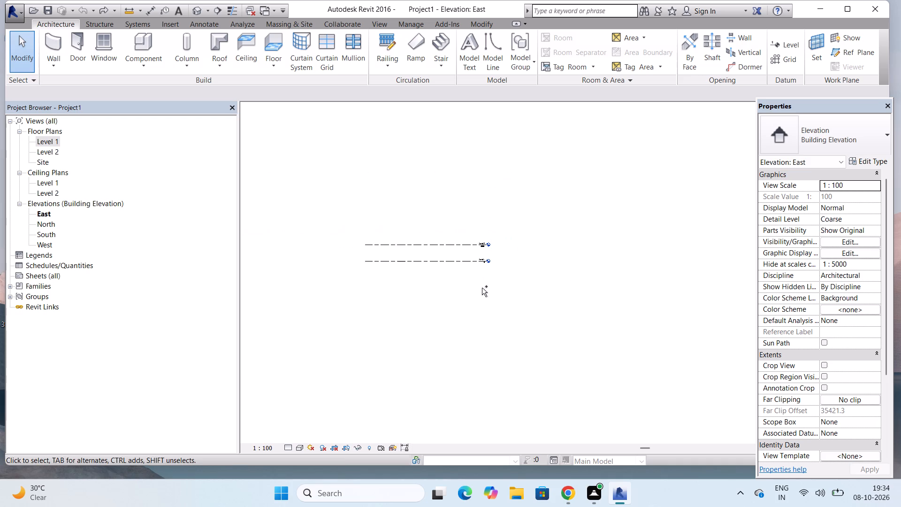
key("ctrl+z")
key("ctrl+z")
key("ctrl+z")
key("ctrl+z")
key("ctrl+z")
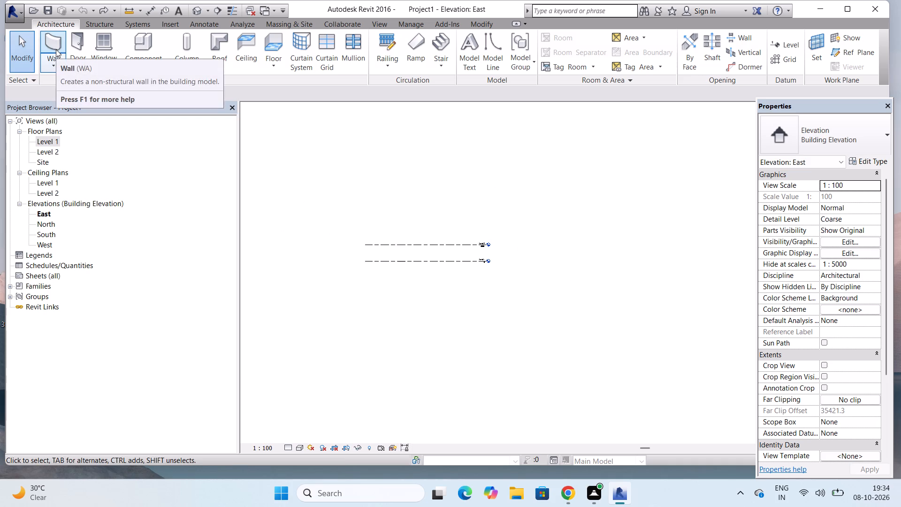
Add a level 10'0" above Level 2 in the East elevation by picking the Level 2 line with an offset.
scroll(421, 212, "up", 4)
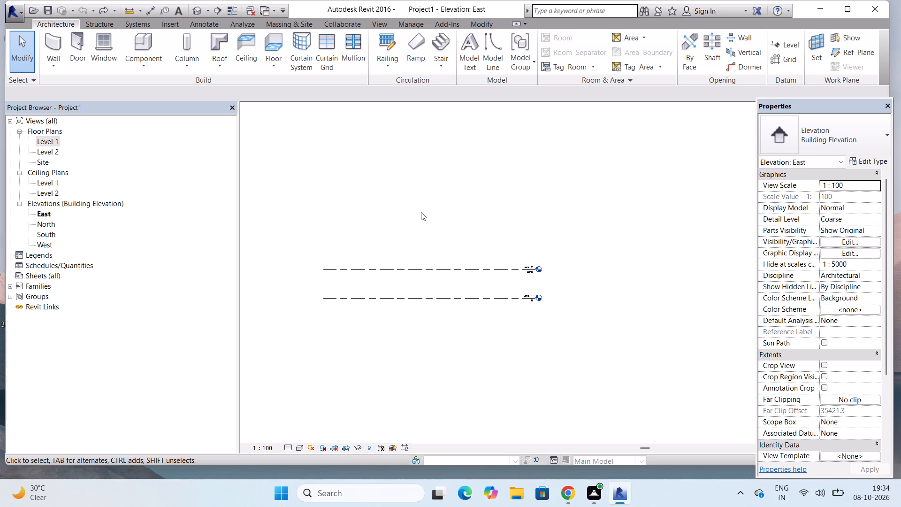
left_click(774, 48)
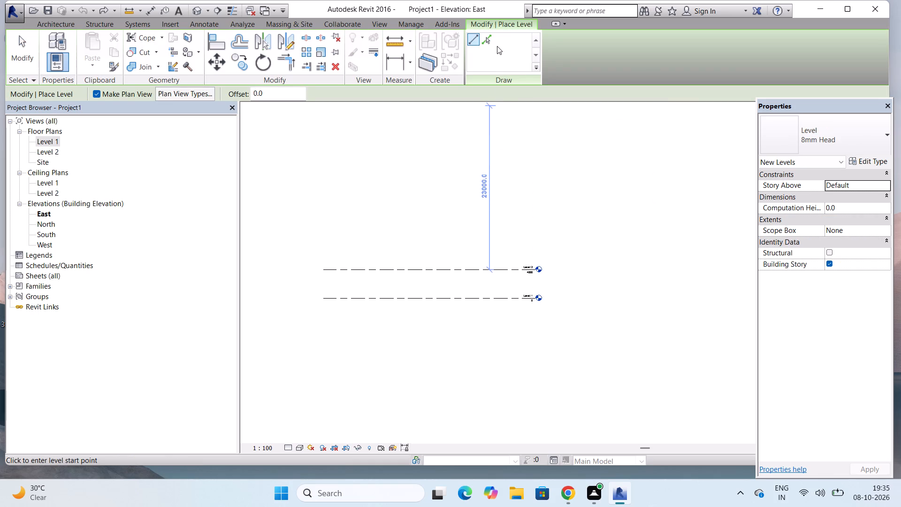
left_click(490, 36)
scroll(467, 241, "up", 2)
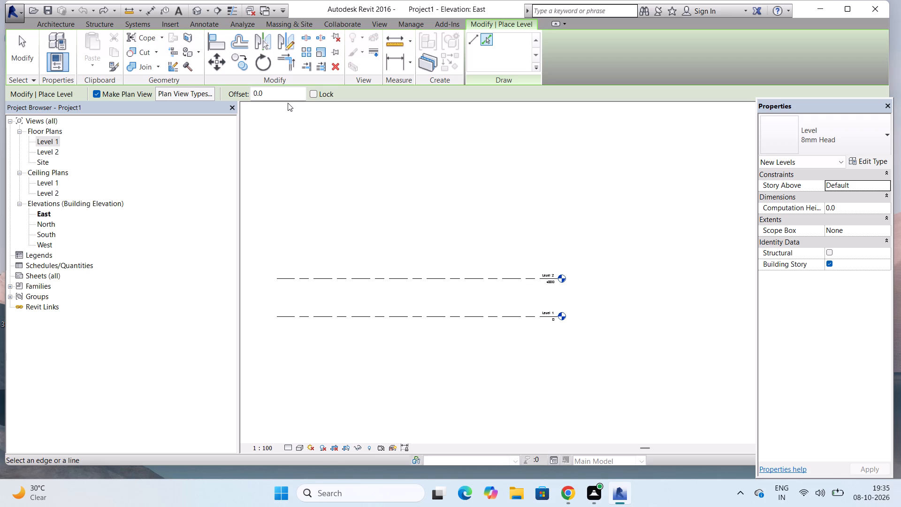
left_click(281, 92)
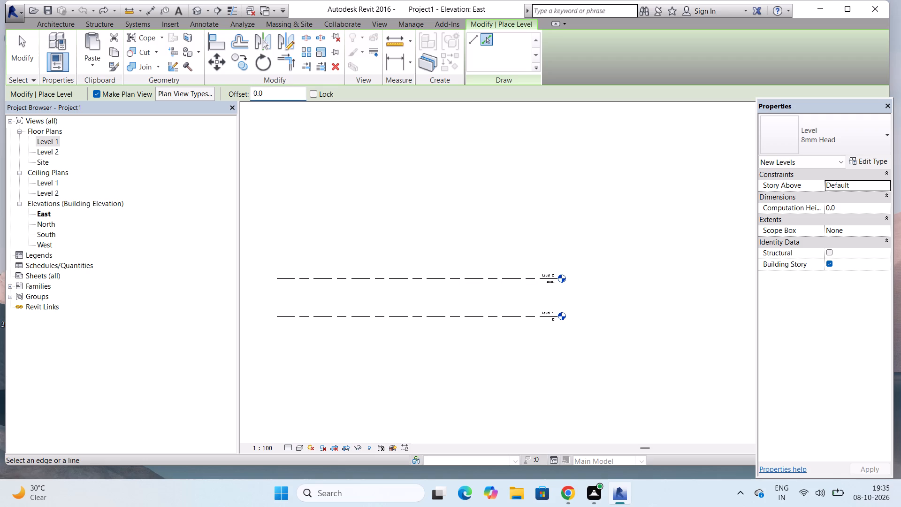
key("BackSpace")
key("BackSpace")
type("10")
key("apostrophe")
key("BackSpace")
key("BackSpace")
key("BackSpace")
key("BackSpace")
type("10'")
key("0")
key("shift+quotedbl")
key("Return")
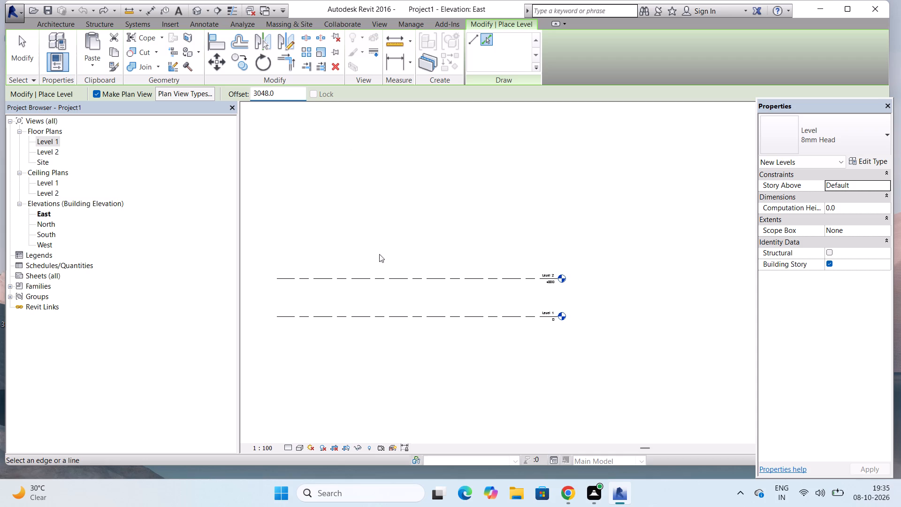
left_click(384, 277)
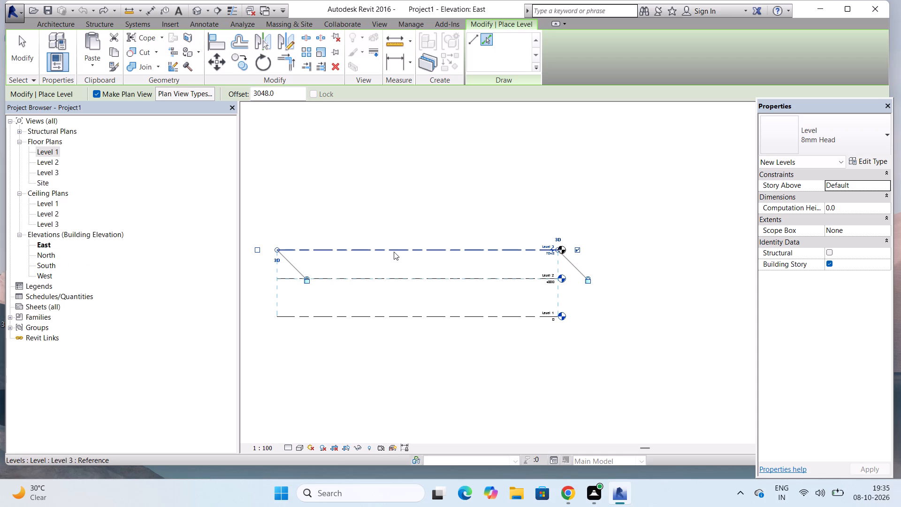
Add three more levels offset 3048 mm from the Level 3 line, two below it and one above it.
left_click(394, 252)
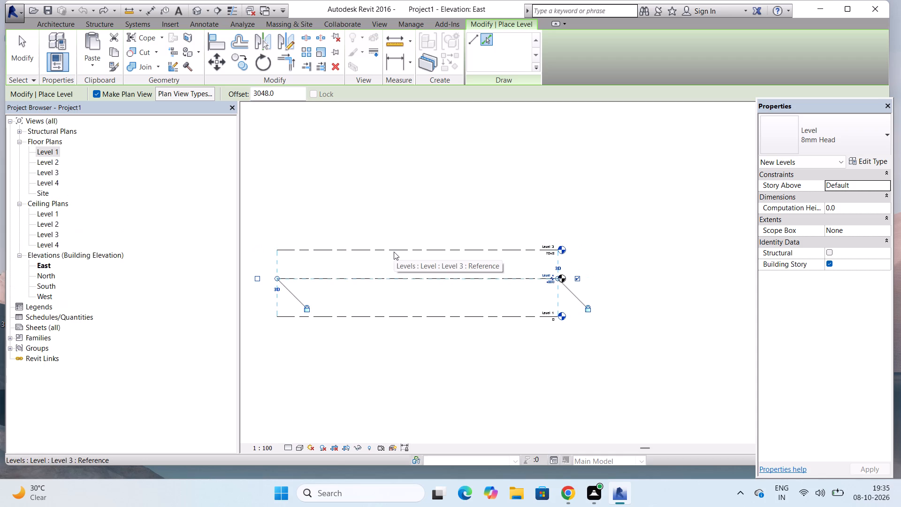
left_click(395, 250)
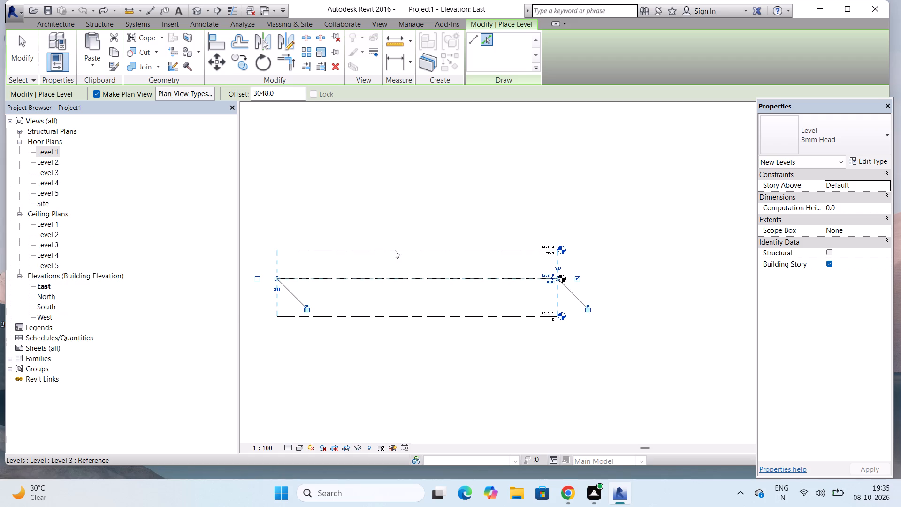
left_click(396, 249)
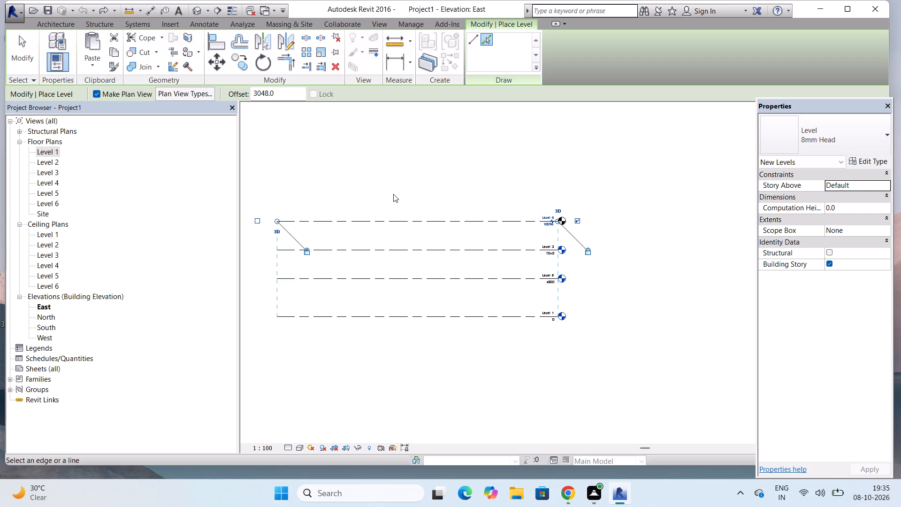
Draw a rectangle of Generic - 200mm walls about 34000 by 25000 mm, 8000 mm high, in the Level 1 floor plan.
left_click(47, 21)
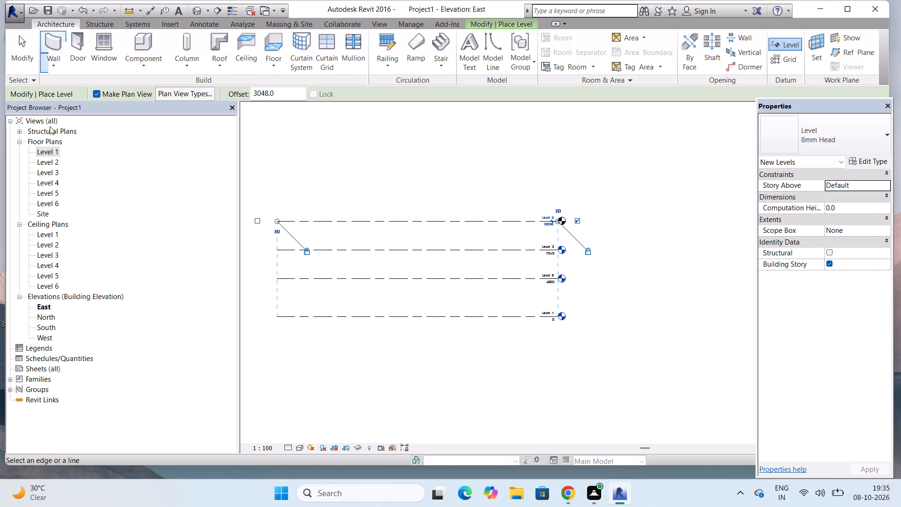
double_click(53, 152)
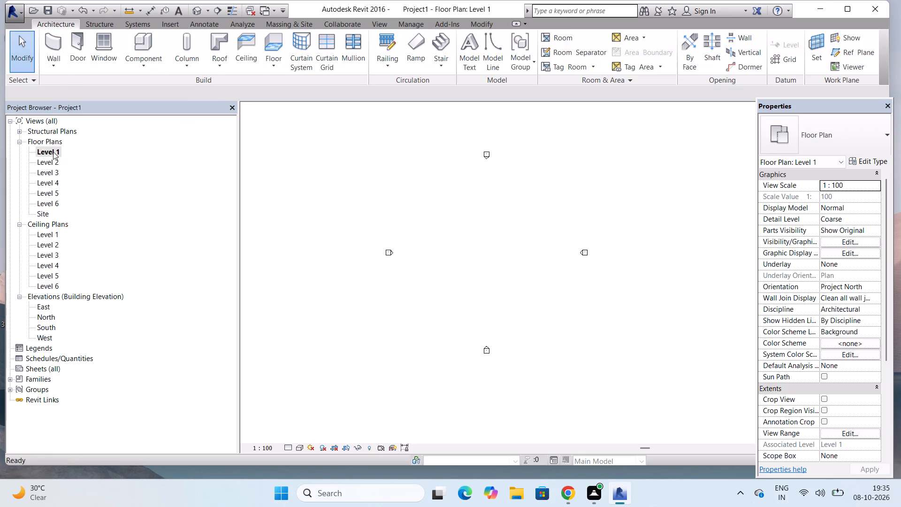
left_click(59, 36)
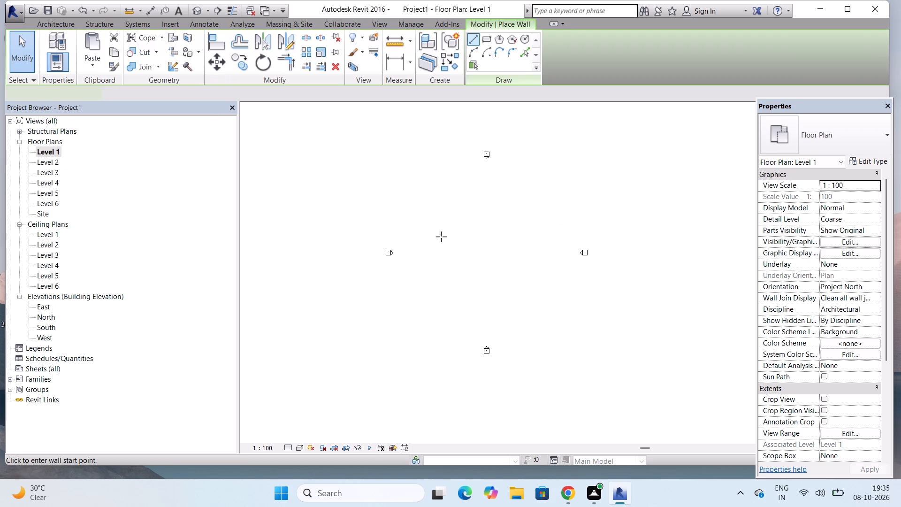
scroll(516, 263, "down", 1)
scroll(519, 253, "up", 3)
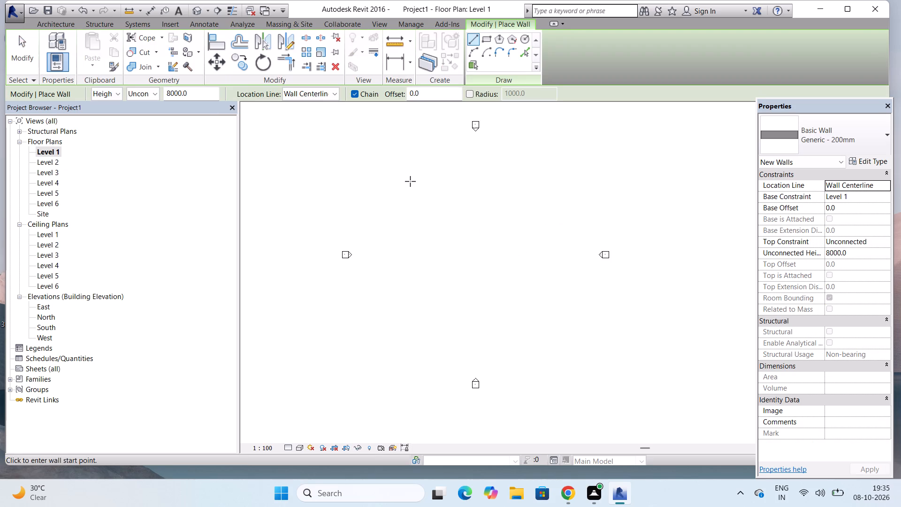
left_click(487, 40)
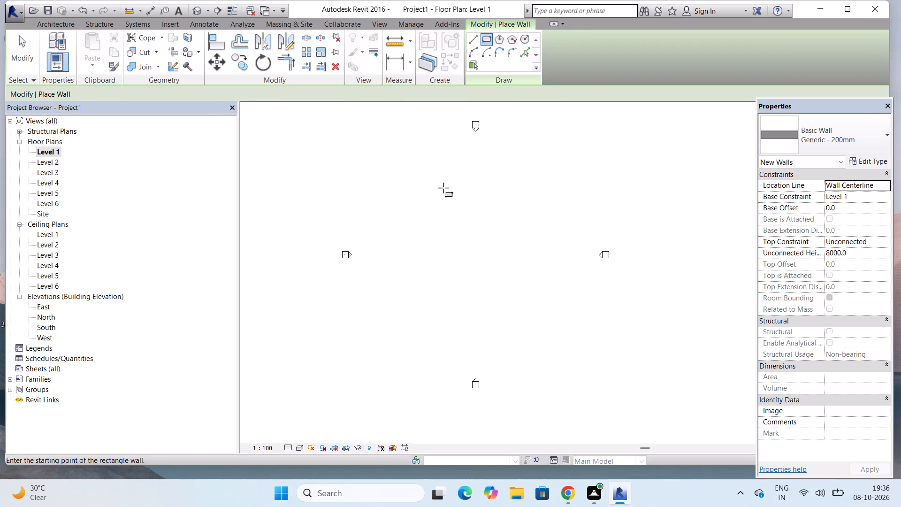
left_click(418, 176)
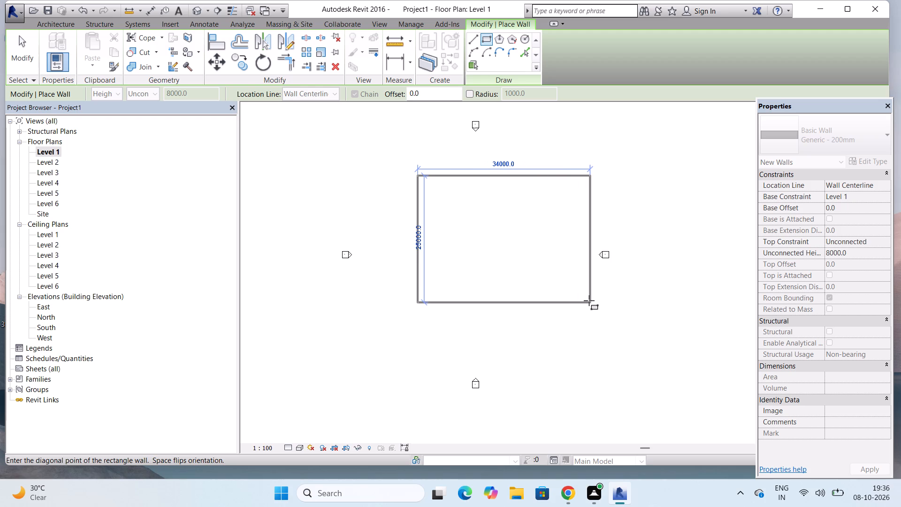
left_click(589, 300)
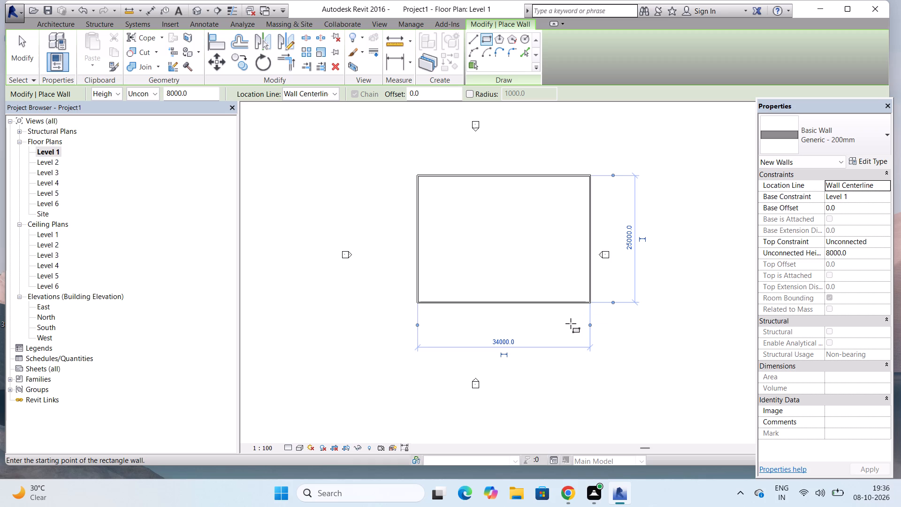
key("Escape")
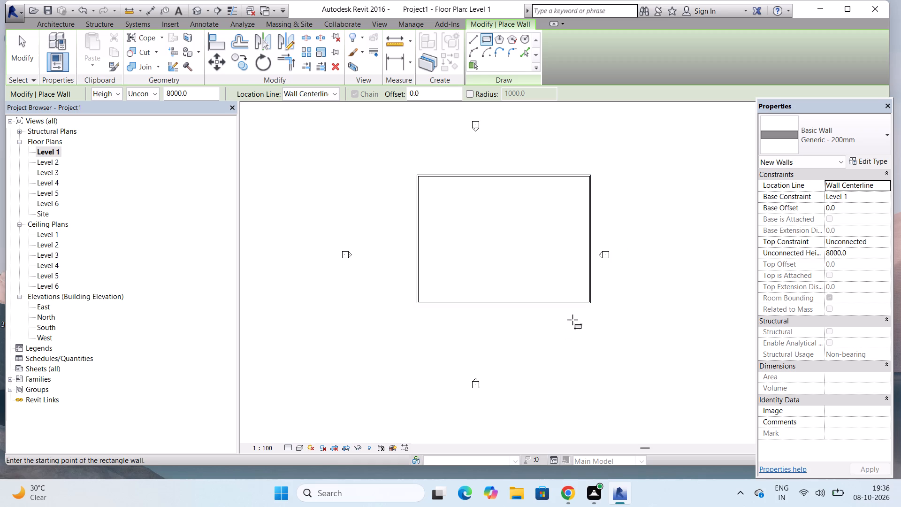
key("Escape")
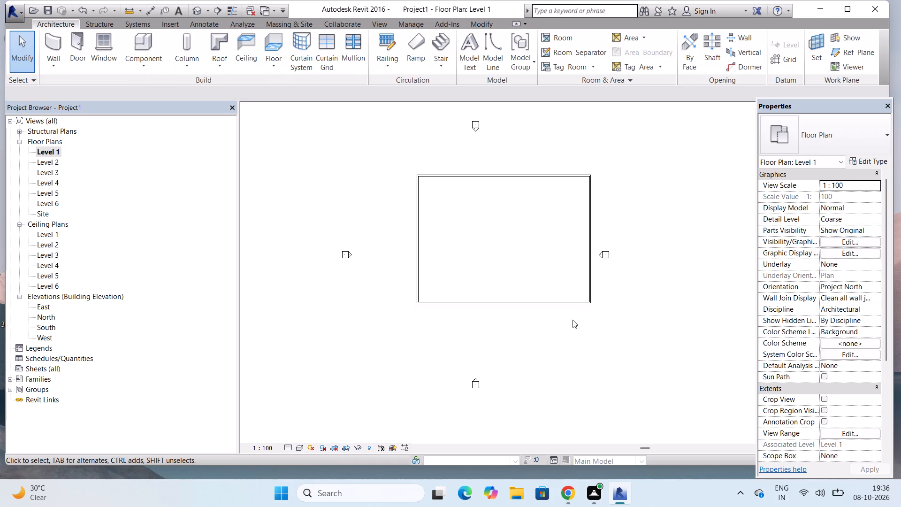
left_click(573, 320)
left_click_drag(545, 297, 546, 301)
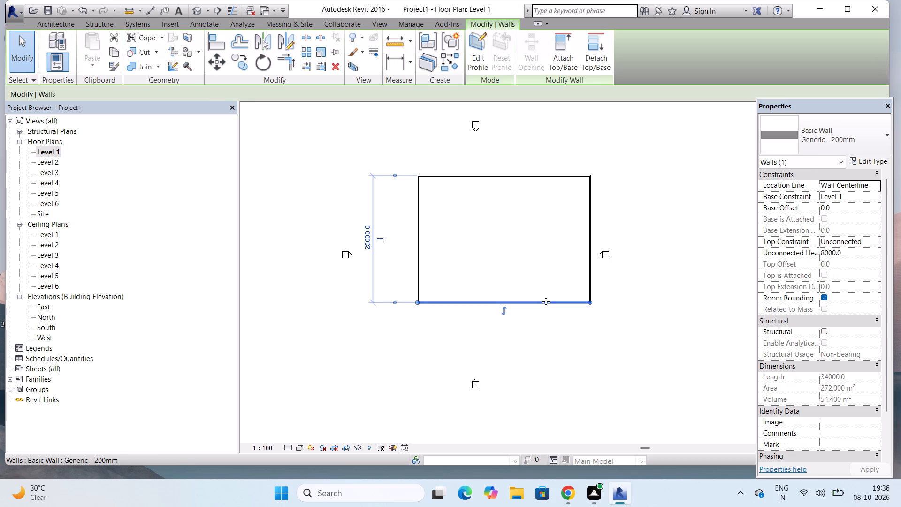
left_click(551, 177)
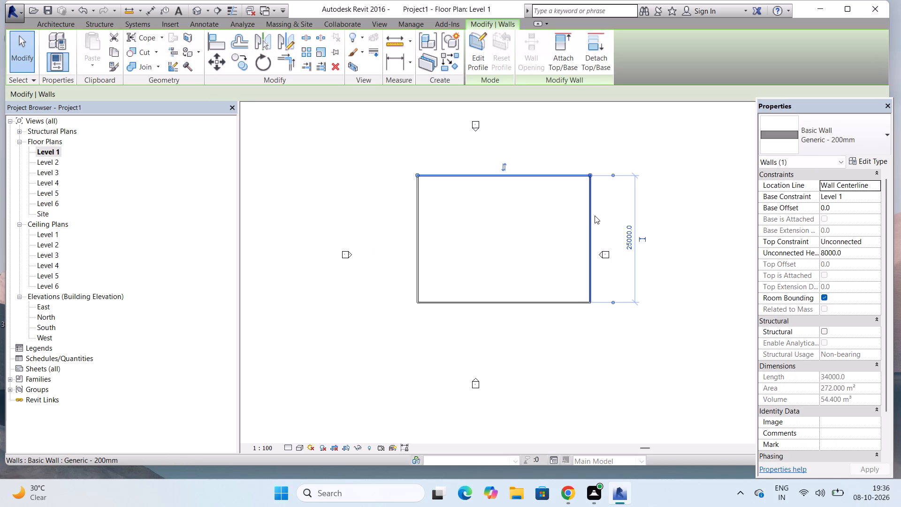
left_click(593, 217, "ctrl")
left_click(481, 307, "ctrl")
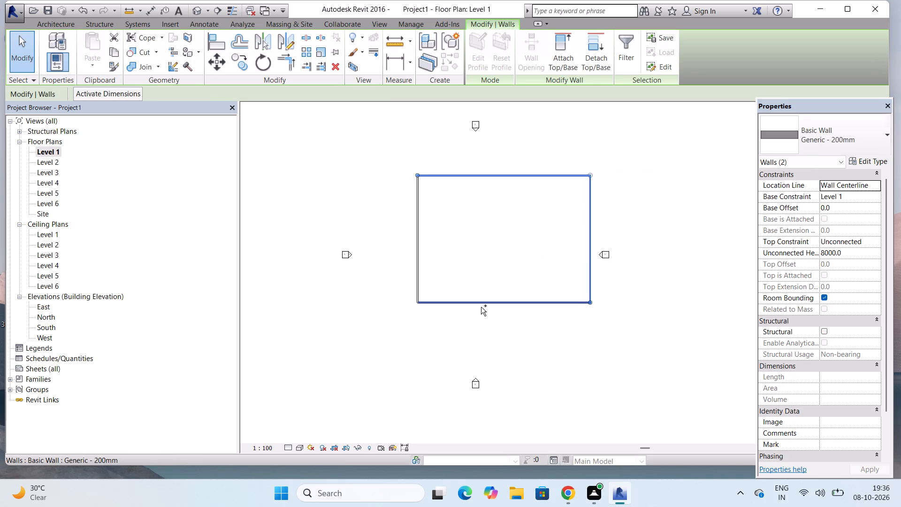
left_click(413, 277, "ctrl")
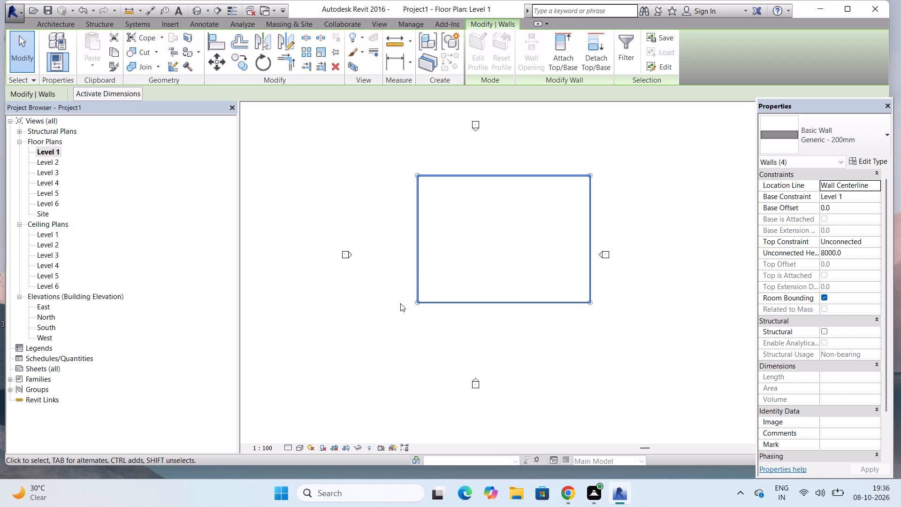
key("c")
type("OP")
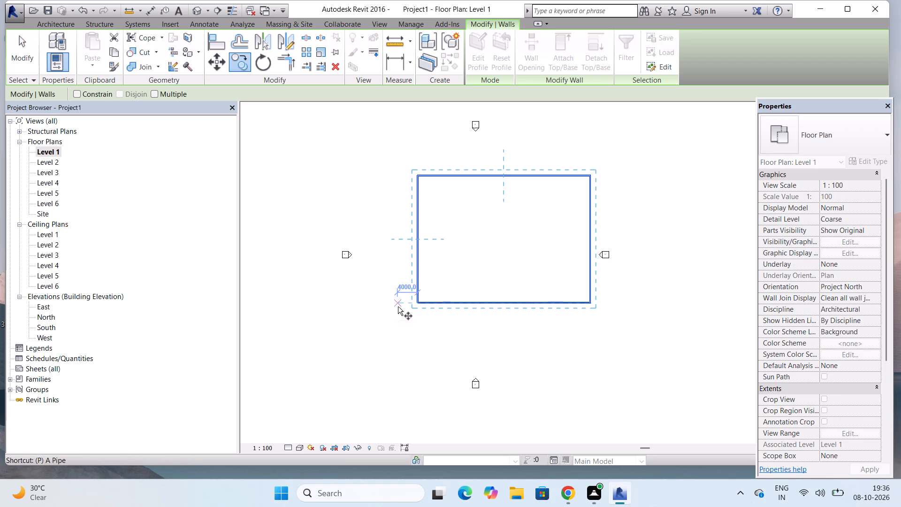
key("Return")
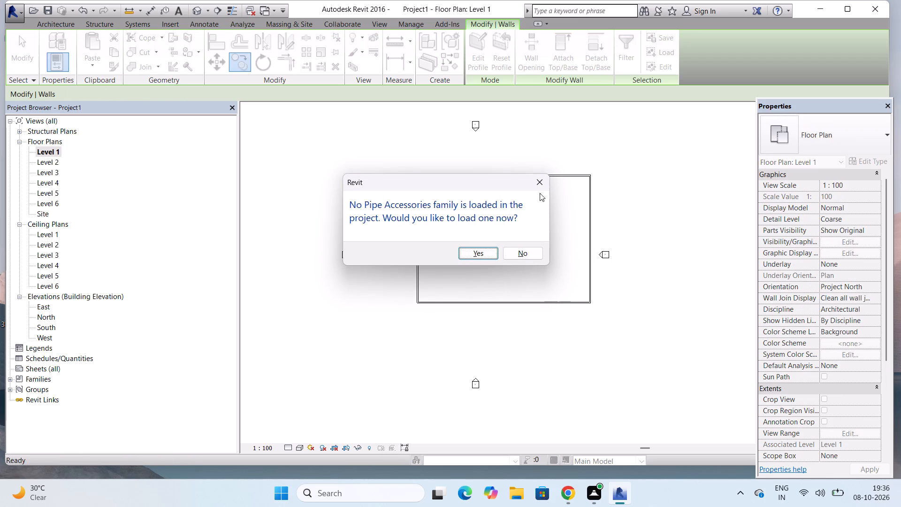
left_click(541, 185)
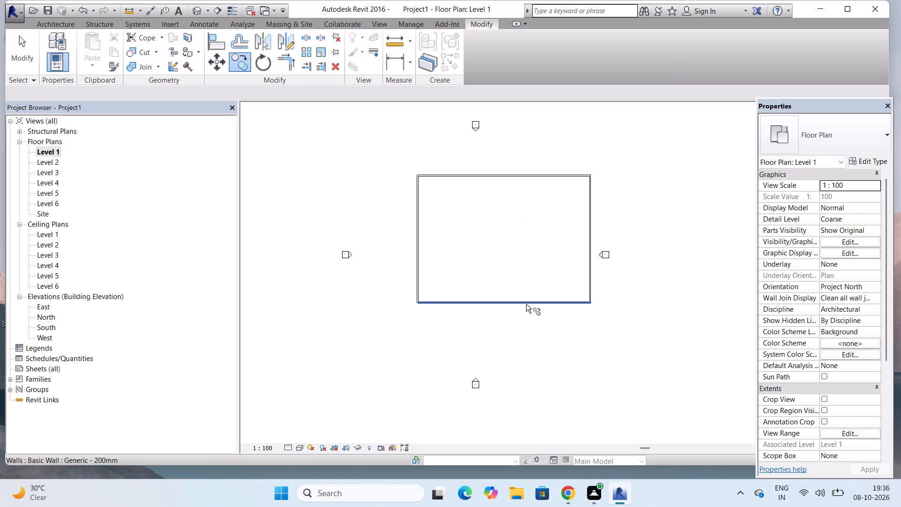
Copy the four exterior walls 7000 mm to the west, using their north-east corner as the base point.
left_click(526, 304)
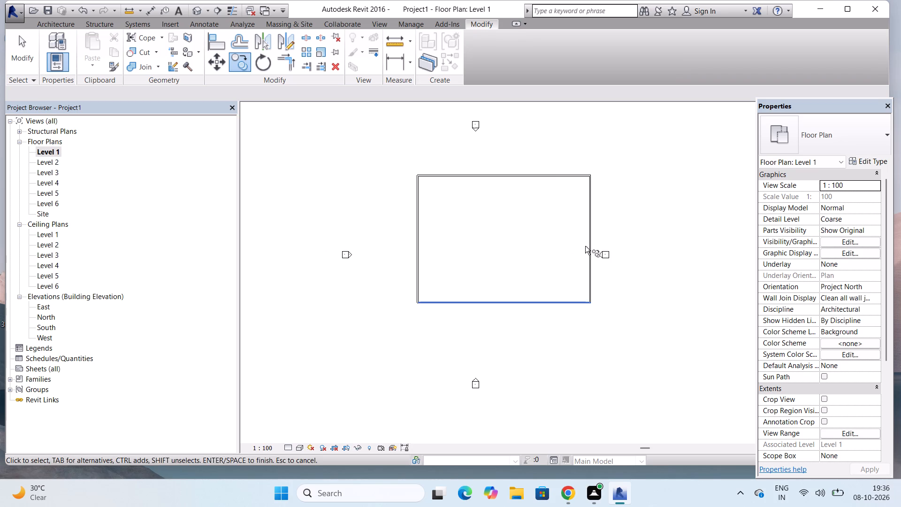
left_click(588, 240)
left_click(561, 176)
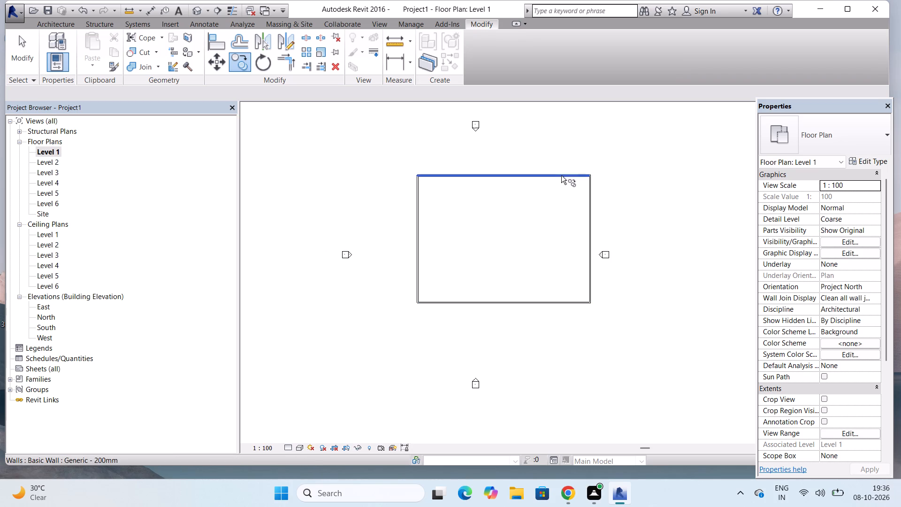
left_click(421, 247)
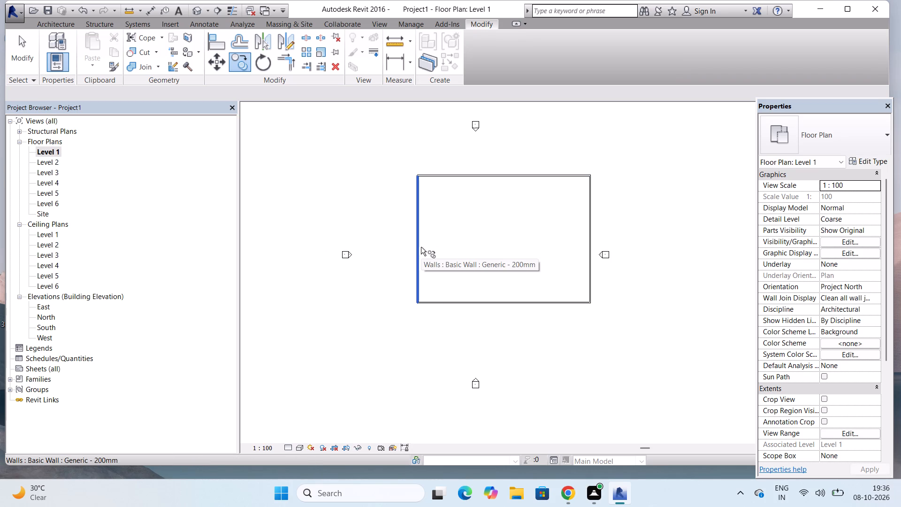
left_click(421, 247, "ctrl")
left_click(473, 299, "ctrl")
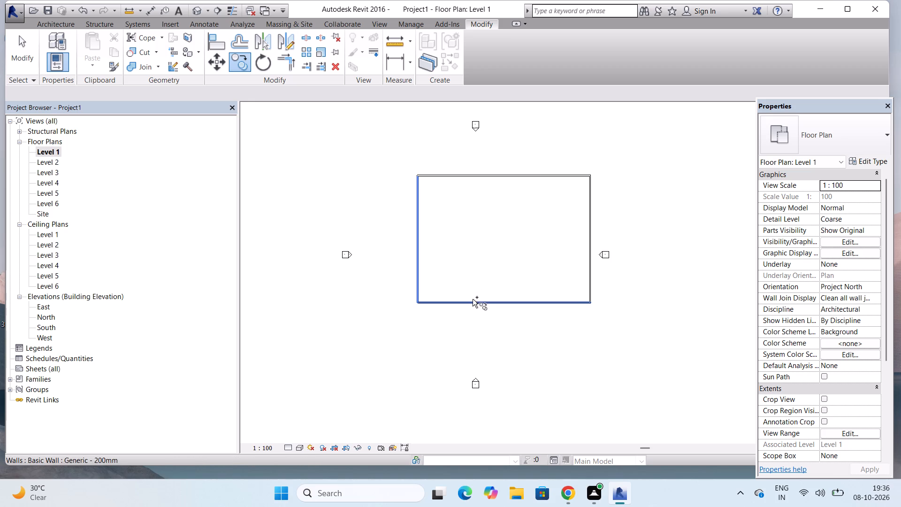
left_click(587, 226, "ctrl")
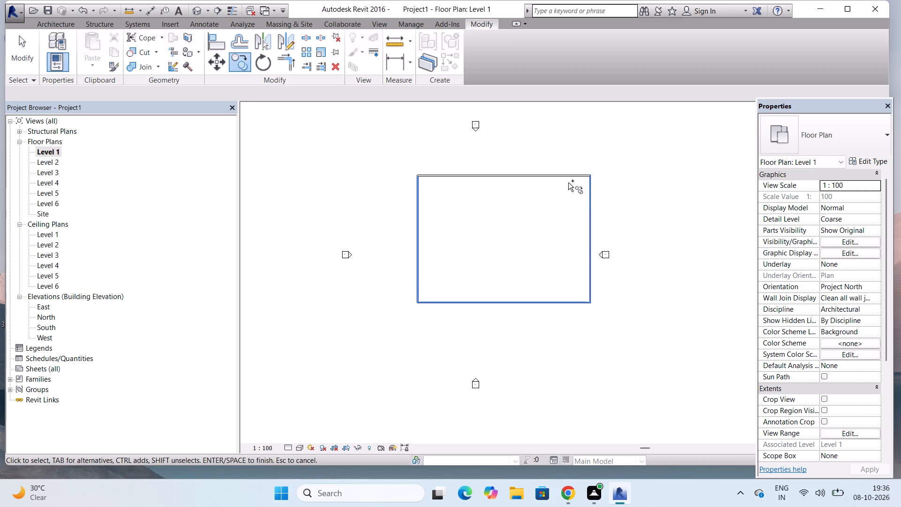
left_click(568, 171, "ctrl")
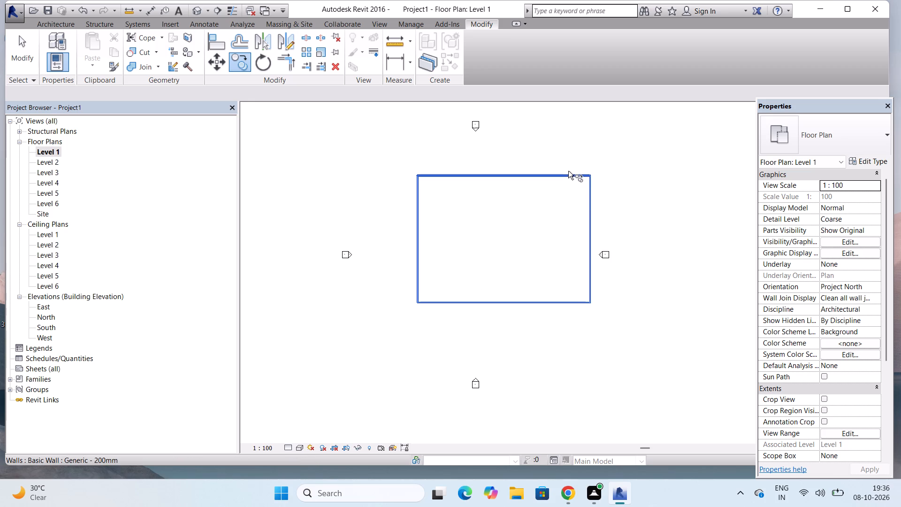
key("Return")
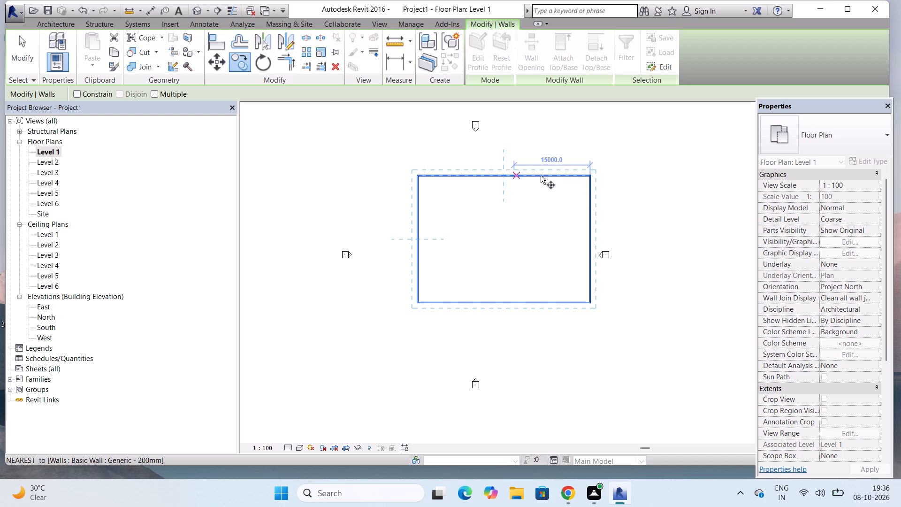
left_click_drag(589, 179, 559, 178)
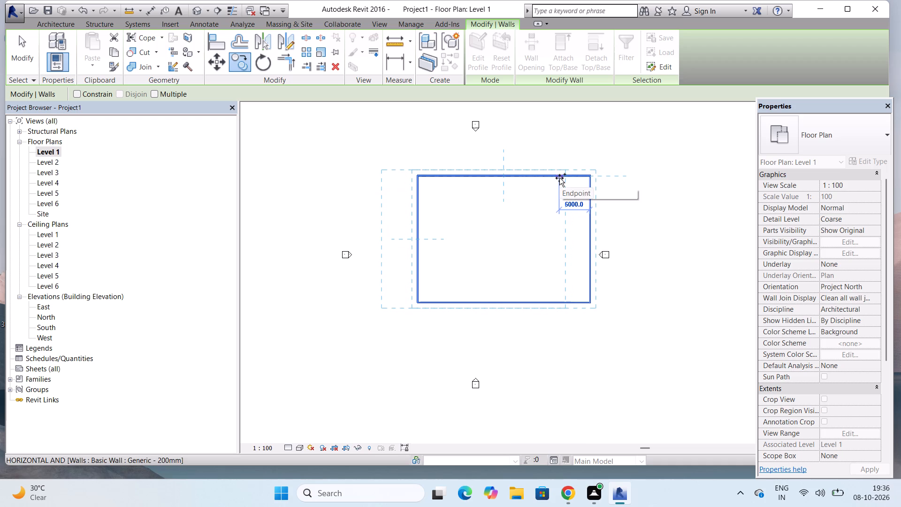
left_click_drag(559, 178, 554, 178)
left_click(554, 178)
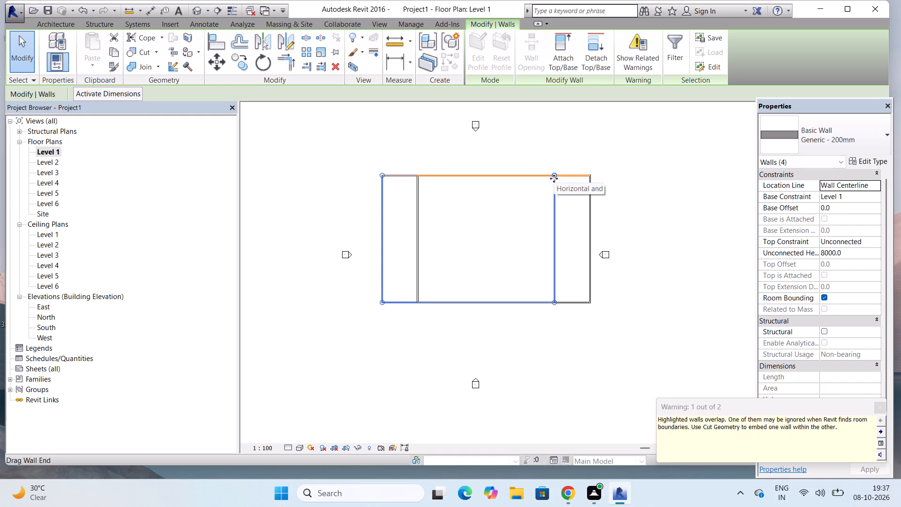
key("Escape")
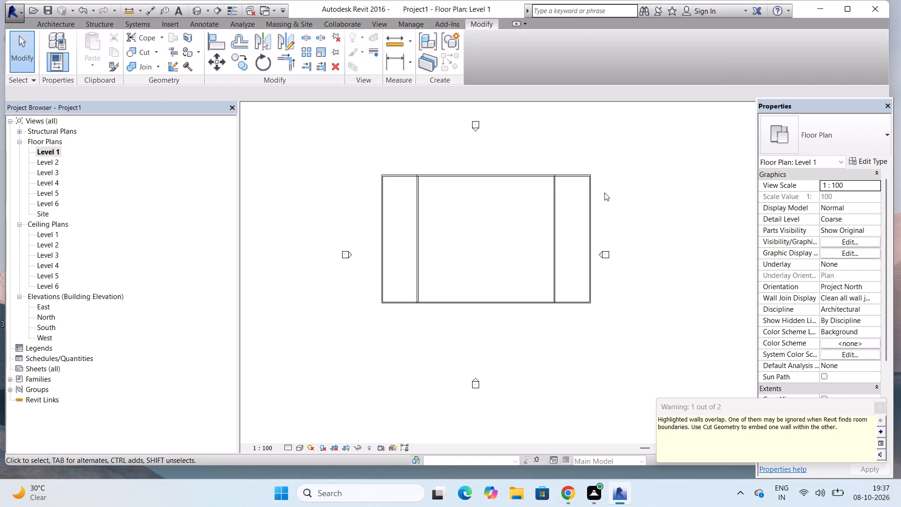
Delete the four original exterior walls on the east, south, north and west sides, keeping the copied rectangle.
left_click_drag(604, 192, 599, 195)
left_click(587, 201)
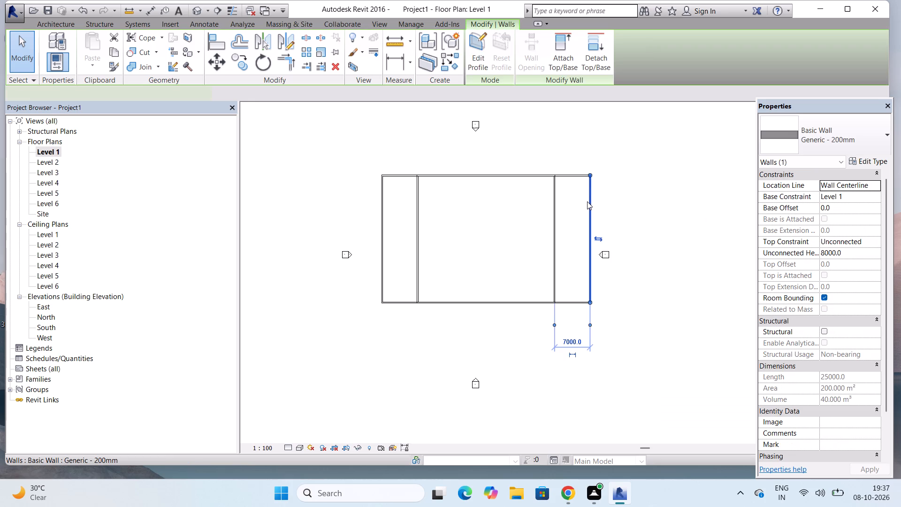
key("BackSpace")
key("Delete")
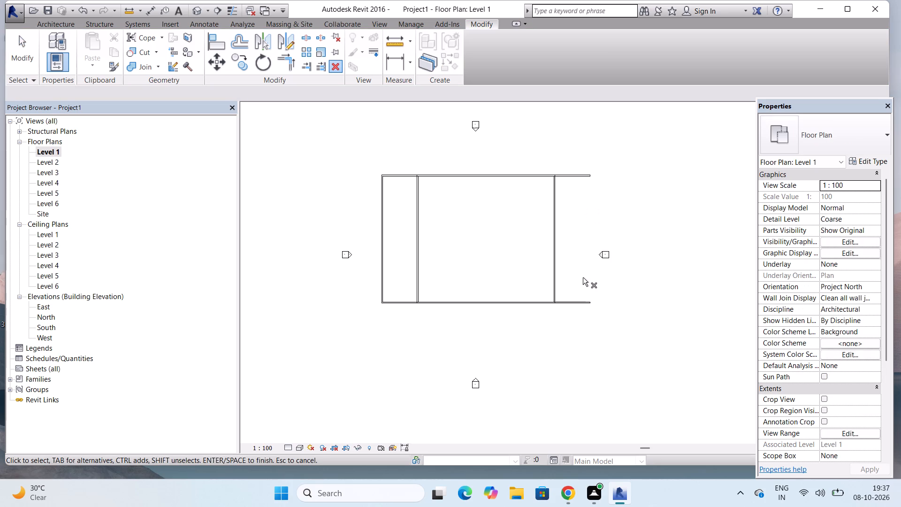
left_click(576, 304)
key("Delete")
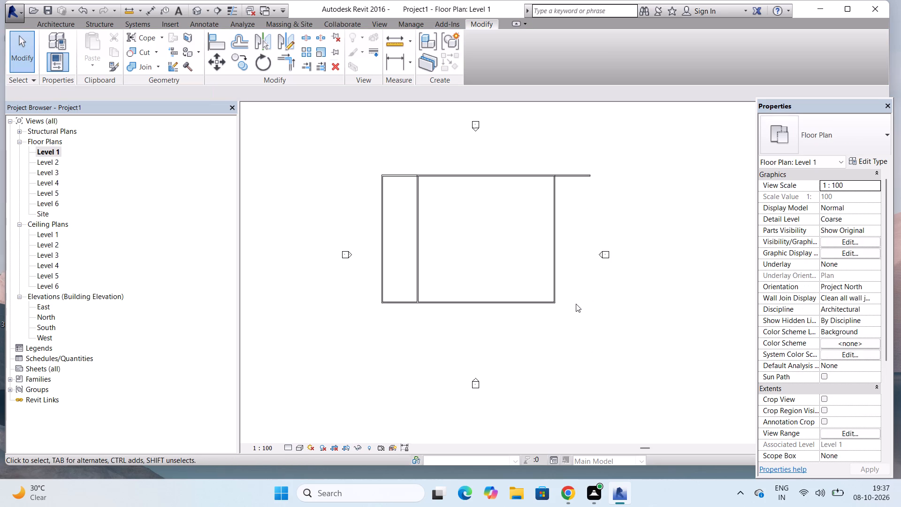
left_click(580, 178)
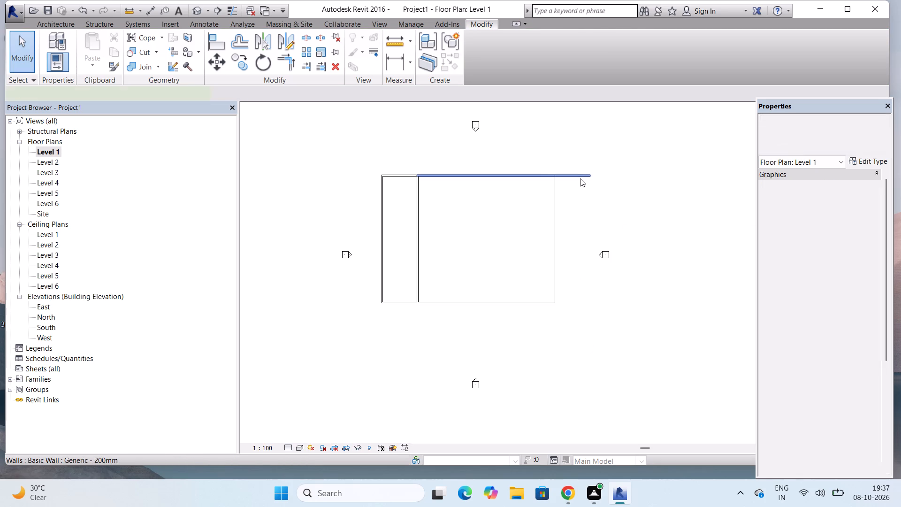
key("Delete")
left_click(415, 214)
key("Delete")
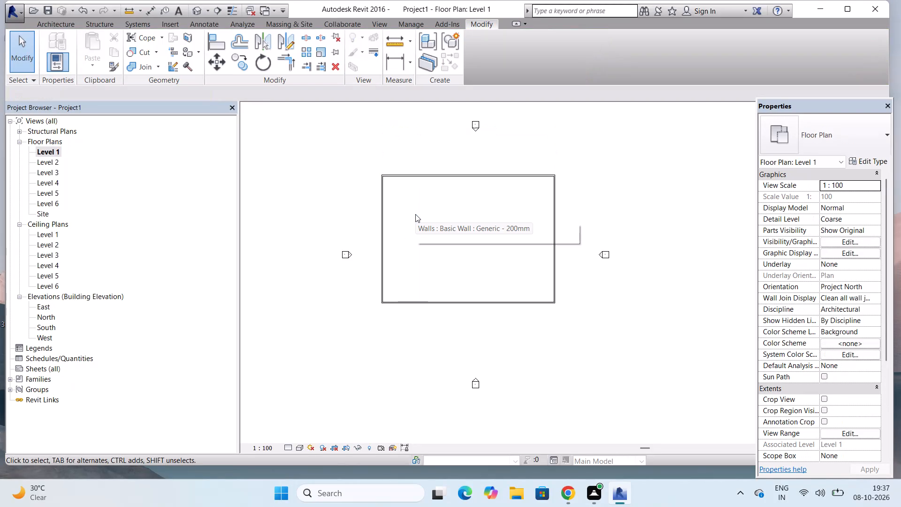
Place point loads at the south wall's midpoint and inside the building, about 18000 mm from the east wall and 13000 mm from the north wall.
key("l")
key("Return")
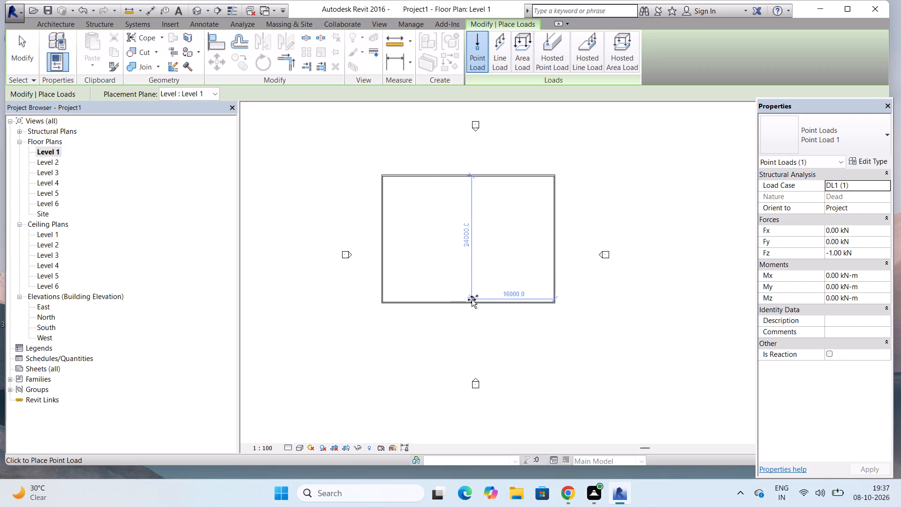
scroll(472, 302, "up", 4)
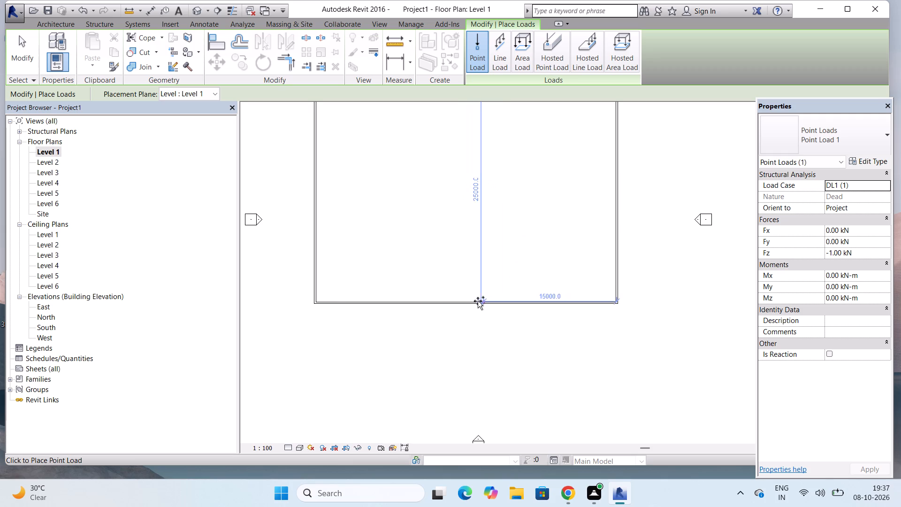
left_click(464, 303)
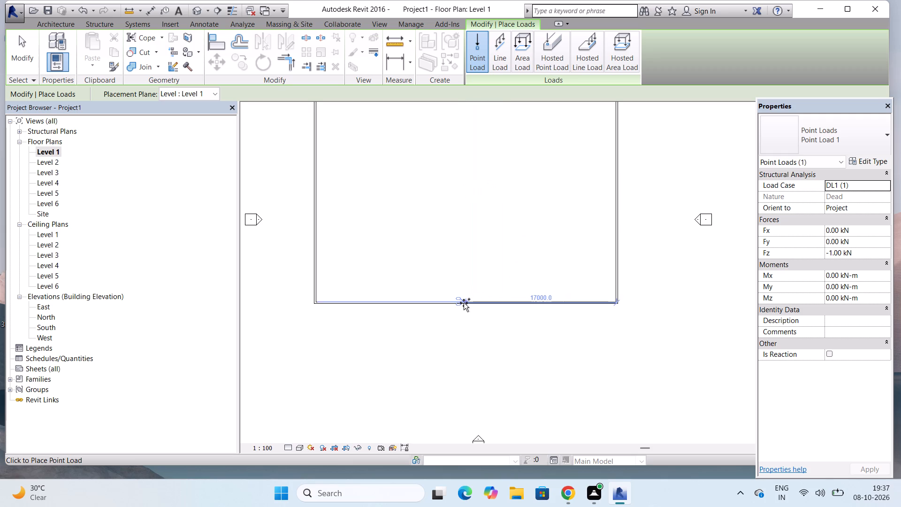
scroll(464, 303, "down", 2)
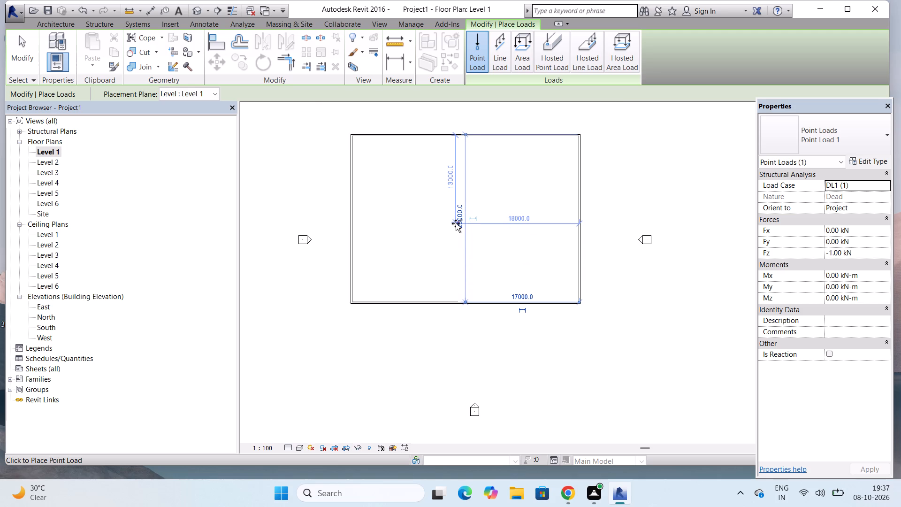
left_click(456, 223)
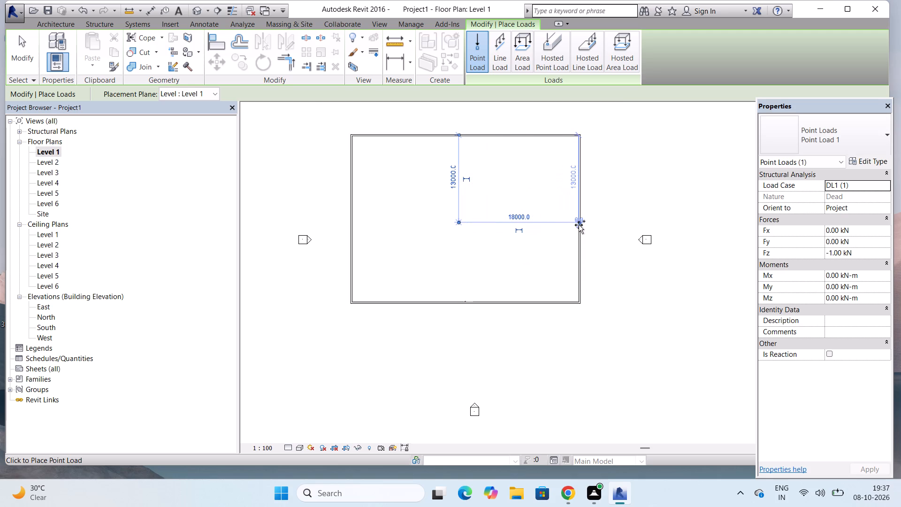
key("Escape")
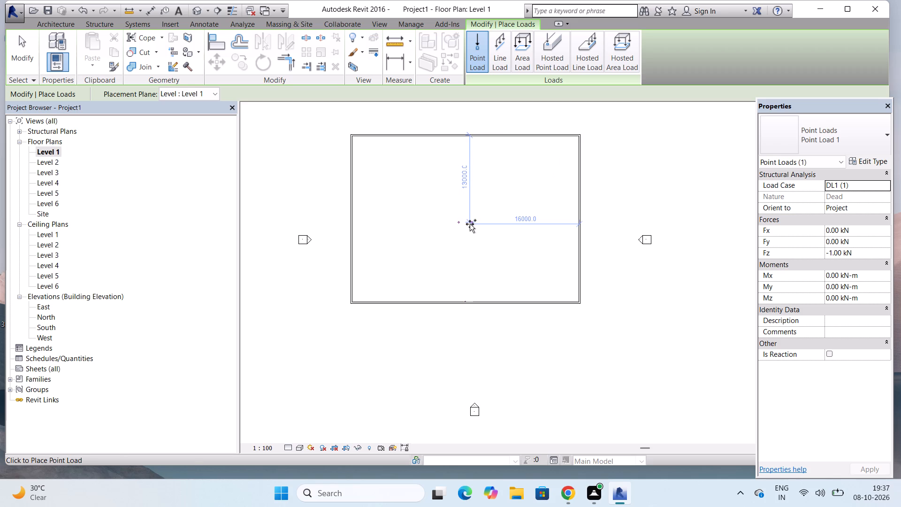
key("Escape")
key("Escape")
key("Escape")
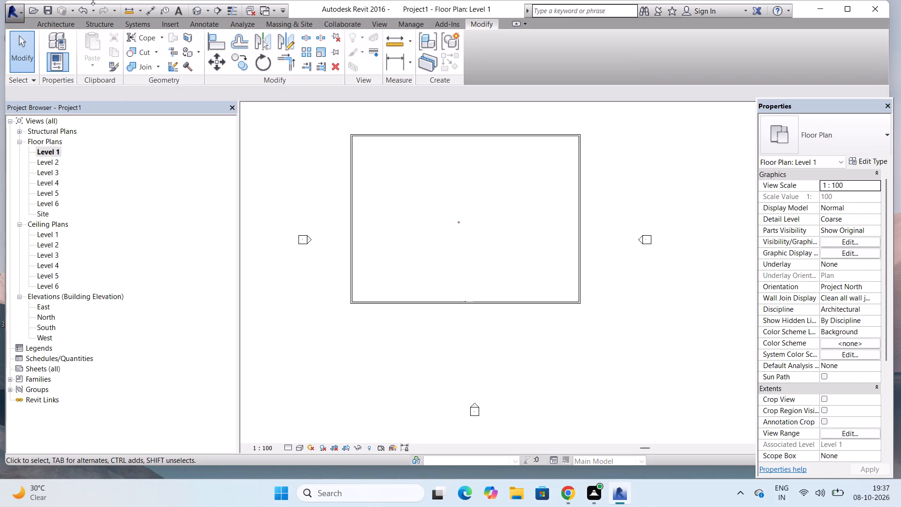
Draw chained Generic - 200mm interior walls, 8000 mm high, about 12305 mm north from the south wall's midpoint and across to the east wall.
left_click(72, 23)
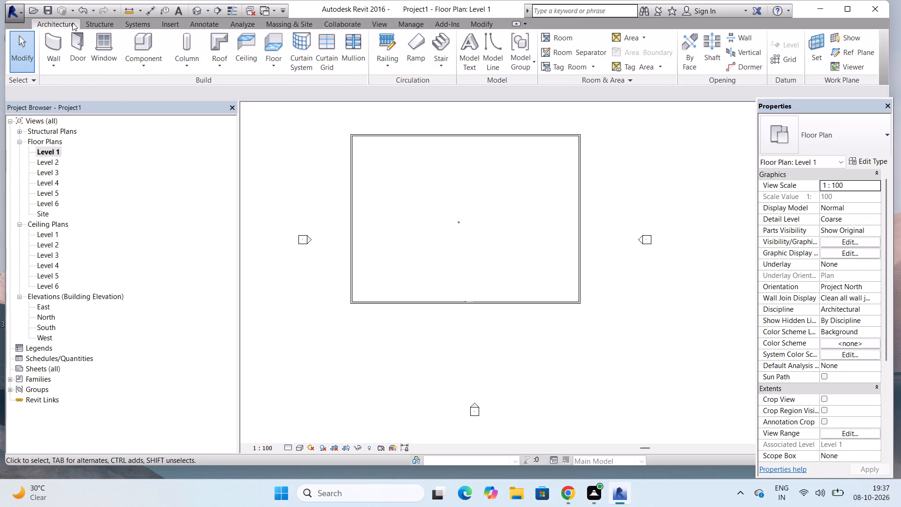
left_click(45, 45)
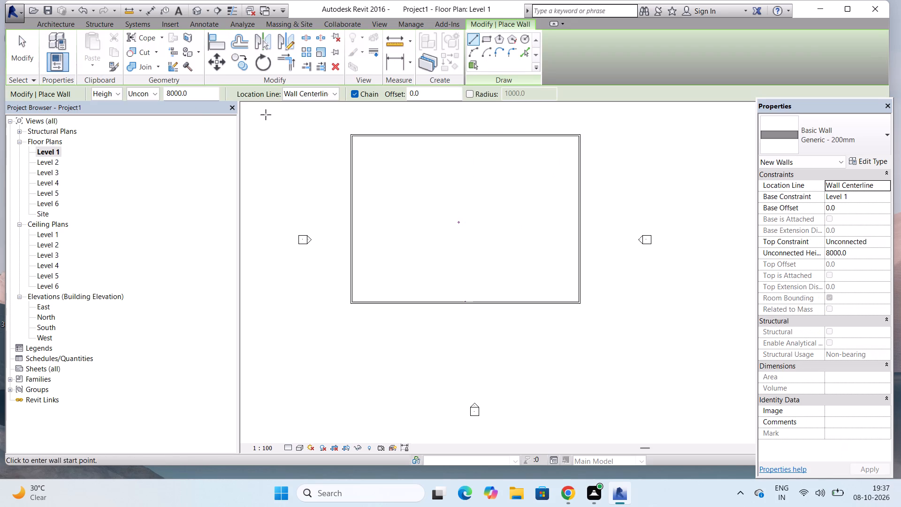
left_click(464, 304)
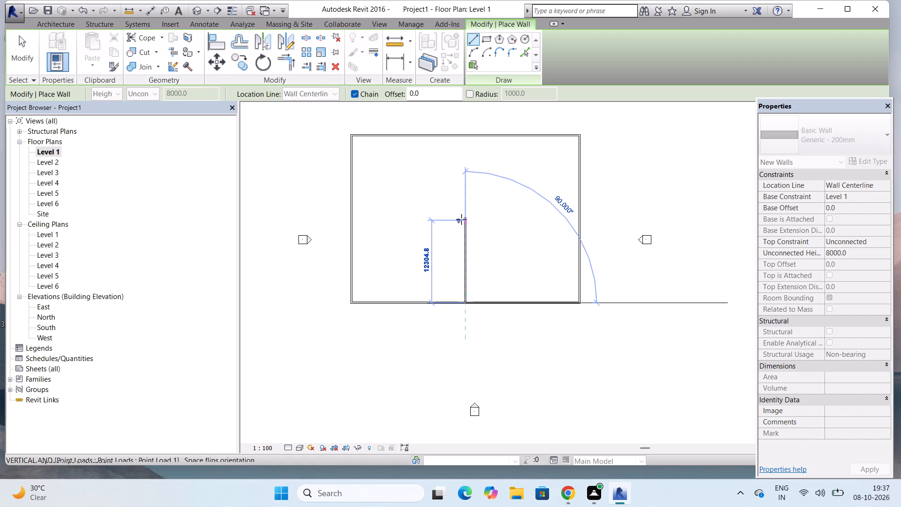
left_click(461, 219)
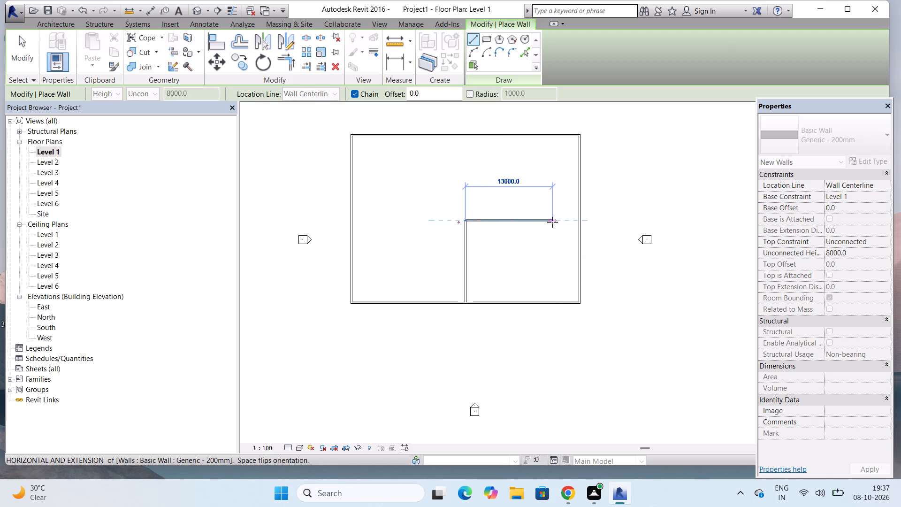
left_click(579, 221)
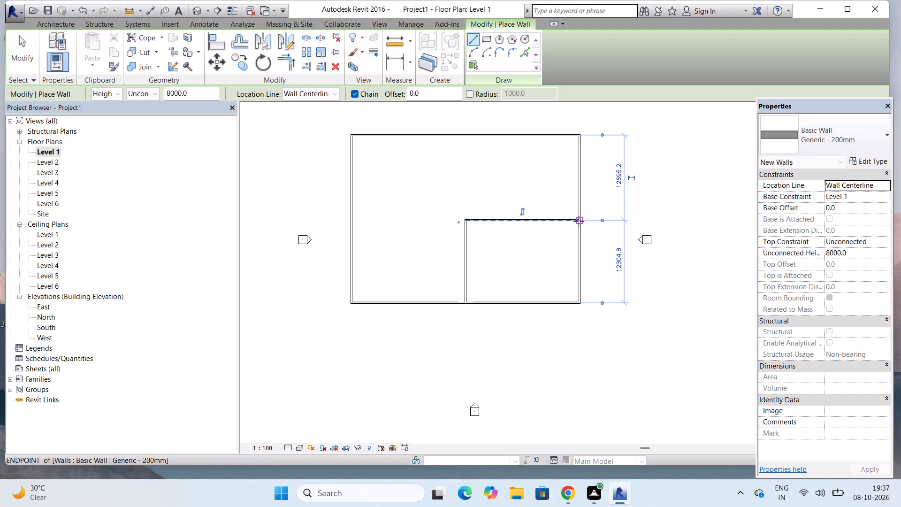
Shorten the south wall to 17000 mm and the east wall to about 12695 mm, ending both at the interior walls to form an L-shaped outline.
key("Escape")
key("Escape")
key("Escape")
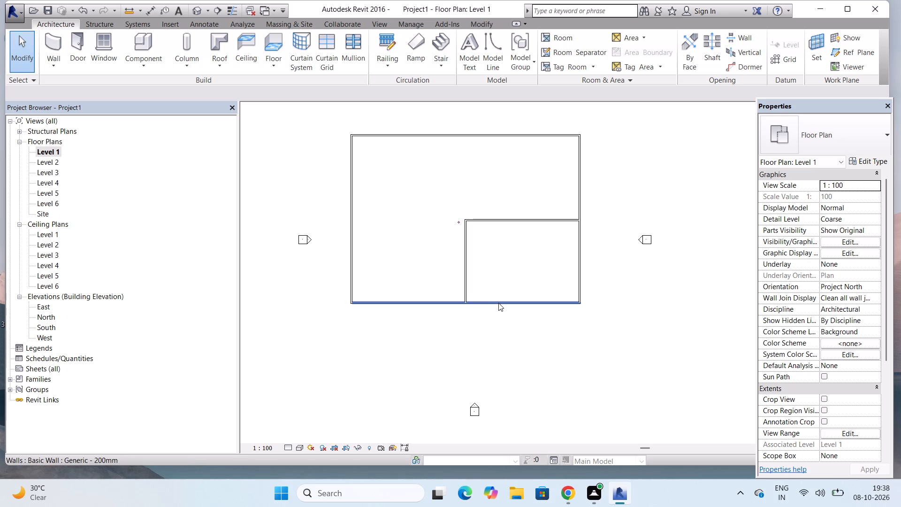
left_click(498, 303)
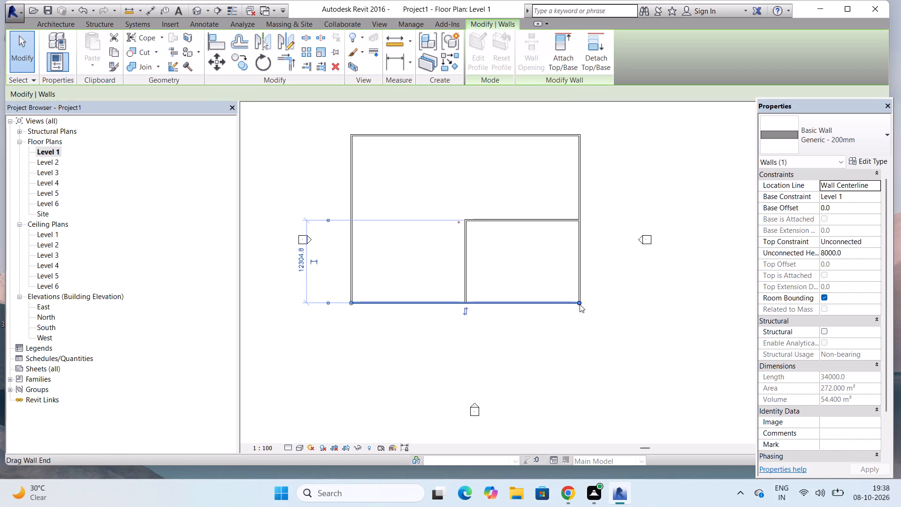
left_click_drag(580, 301, 465, 300)
left_click(578, 271)
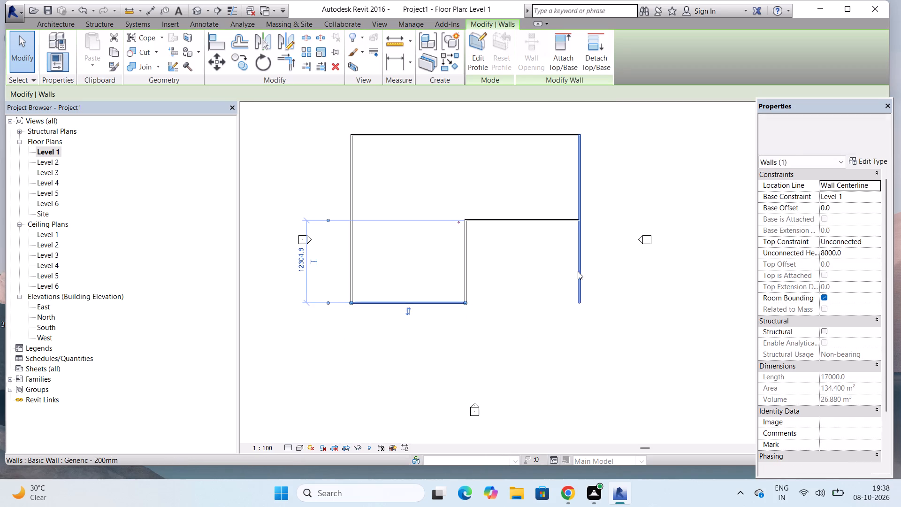
left_click_drag(580, 302, 581, 222)
scroll(460, 225, "up", 6)
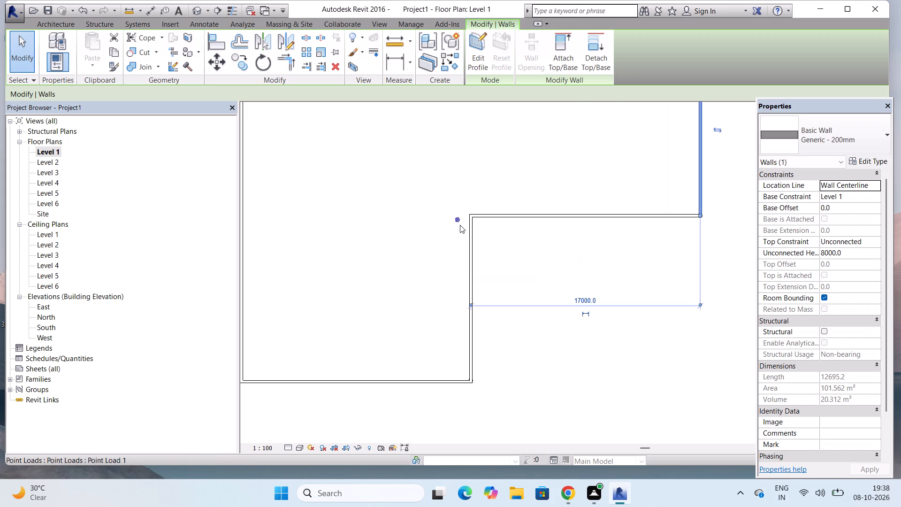
Delete the point load 1000 mm west of the L-shaped outline's inner corner.
key("Escape")
scroll(457, 217, "up", 3)
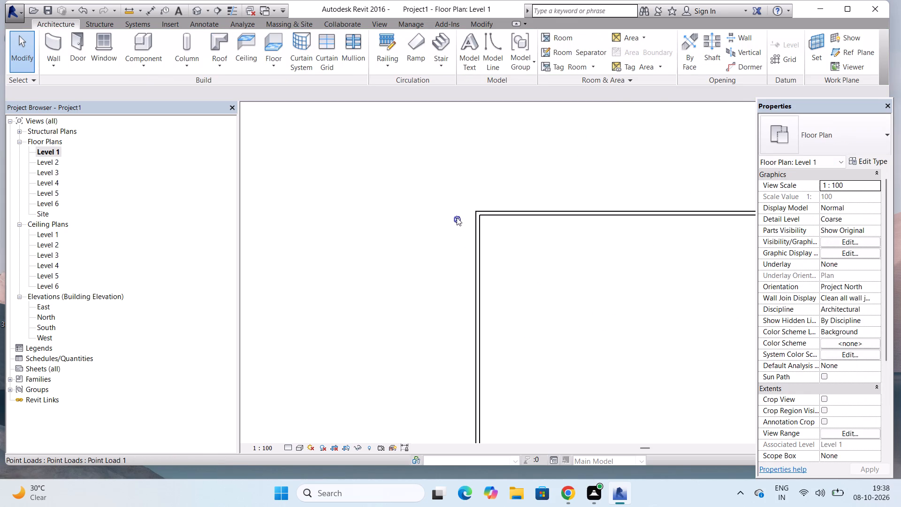
scroll(457, 217, "up", 10)
scroll(459, 234, "down", 5)
left_click(459, 234)
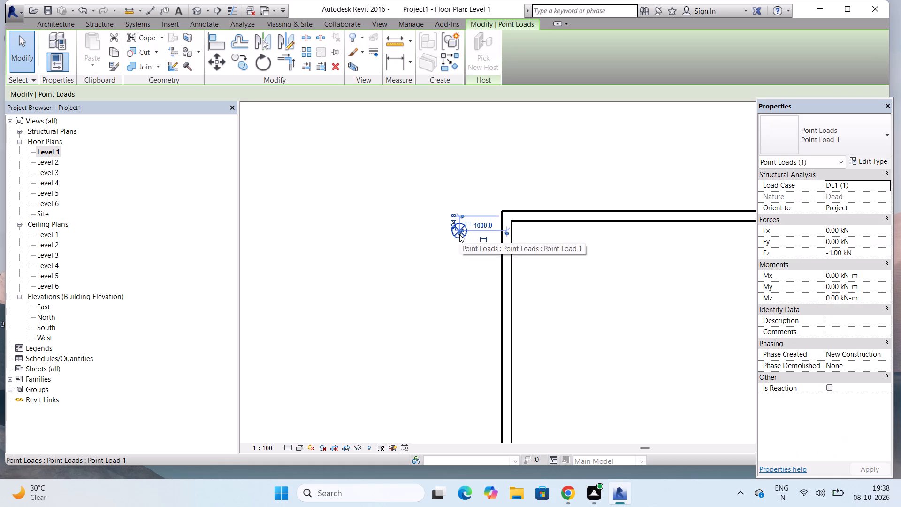
key("Delete")
scroll(458, 235, "down", 4)
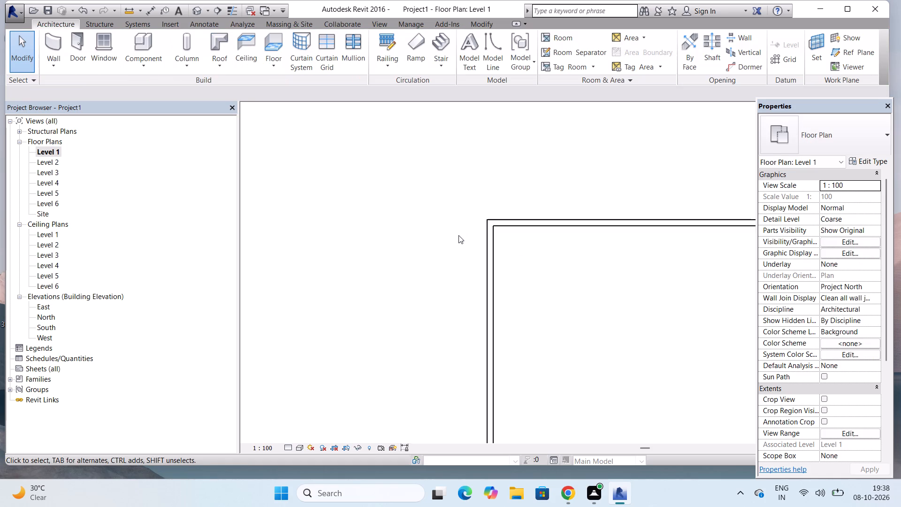
scroll(458, 235, "down", 13)
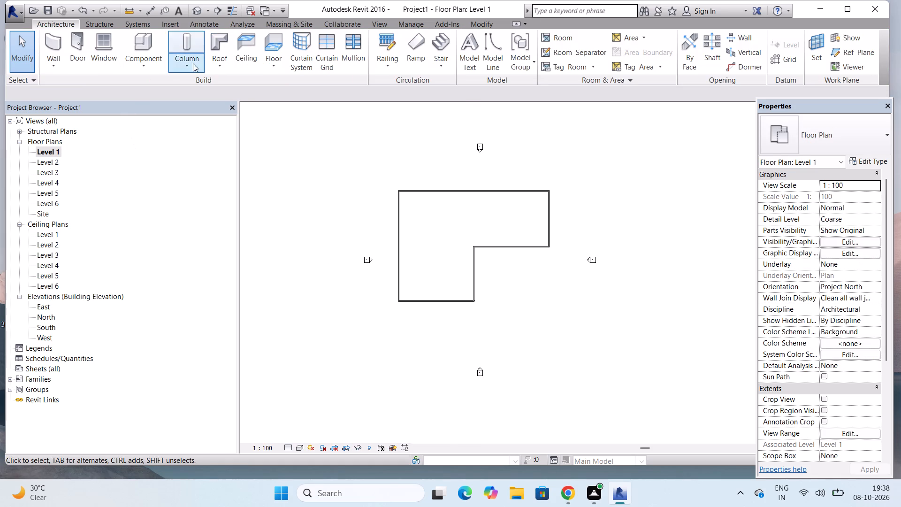
In the 3D view, copy all six walls of the L-shaped outline and paste them aligned to Level 2.
left_click(196, 5)
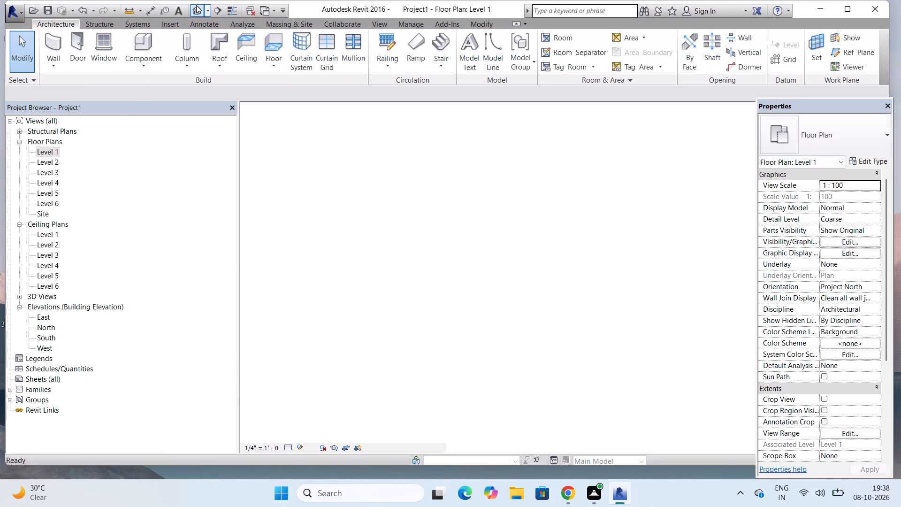
scroll(260, 181, "down", 3)
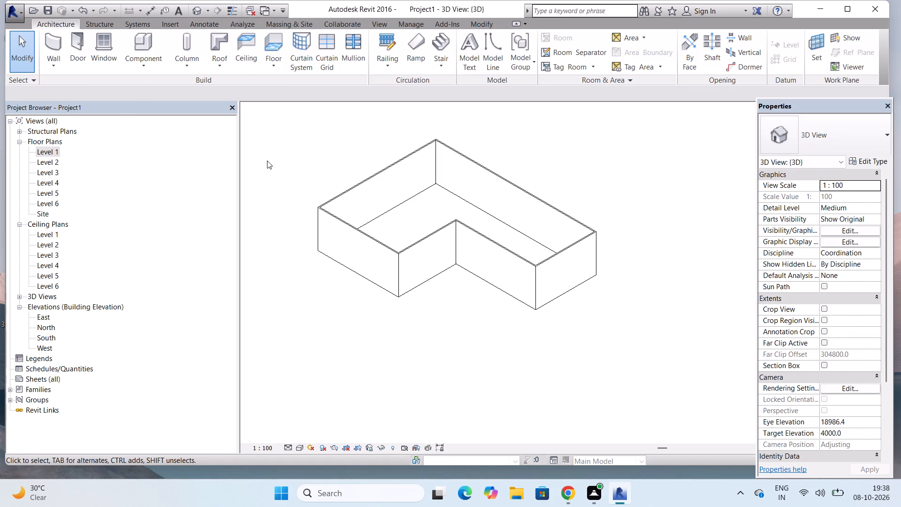
left_click_drag(286, 118, 614, 357)
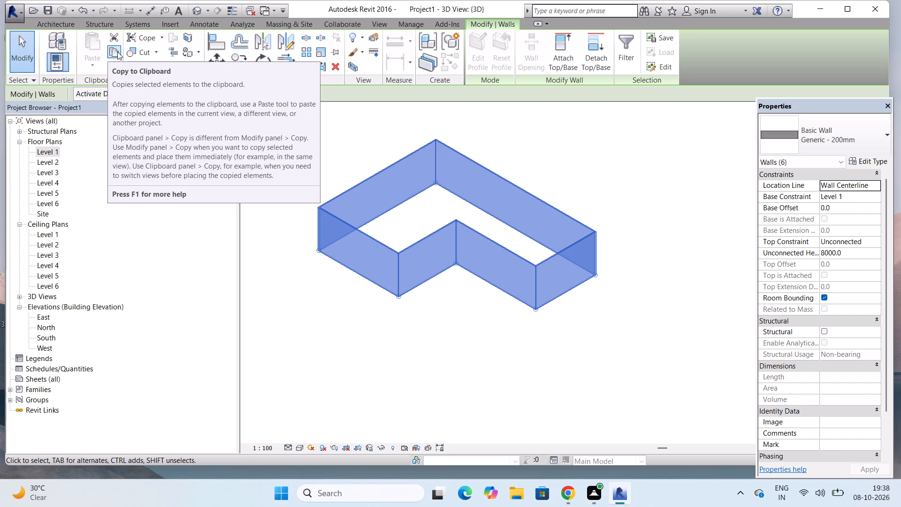
left_click(117, 52)
left_click(94, 58)
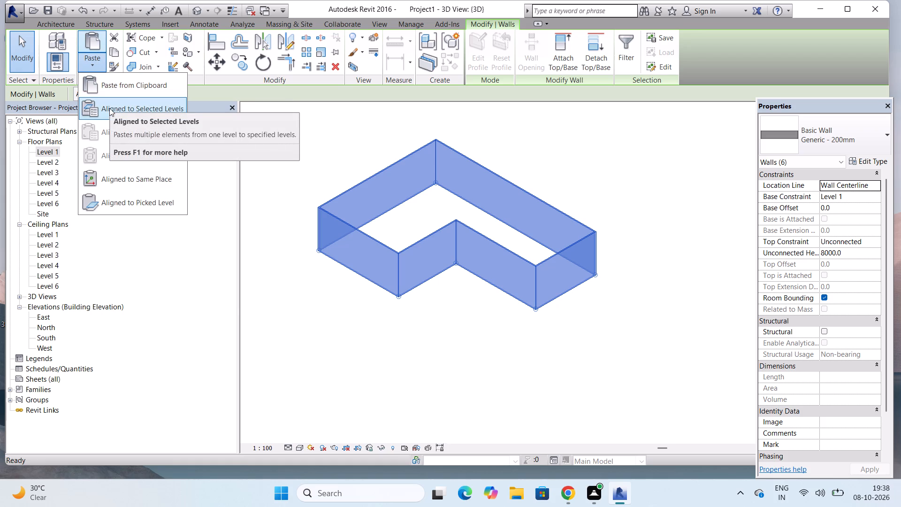
left_click(109, 108)
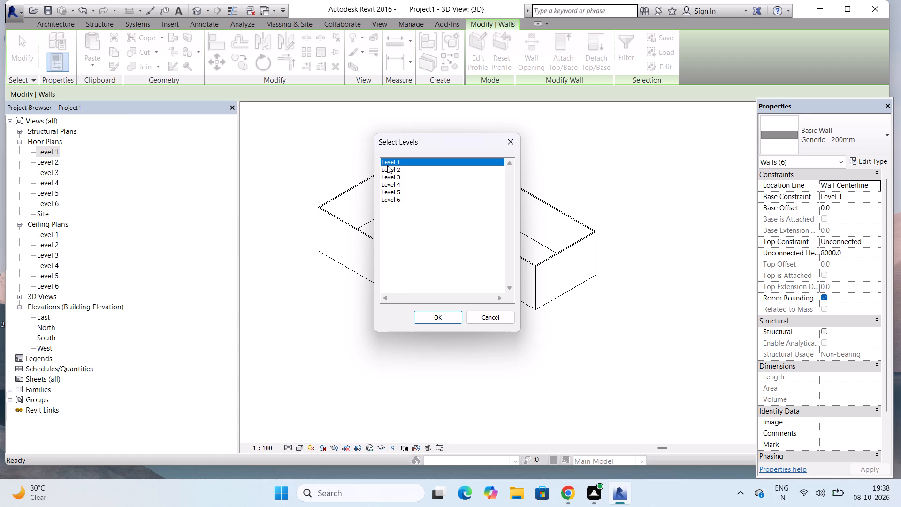
left_click(387, 169)
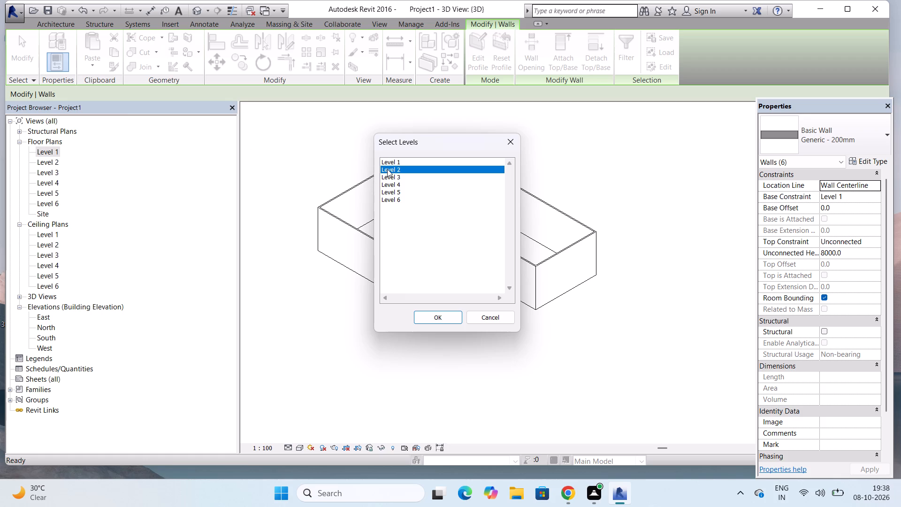
left_click(431, 315)
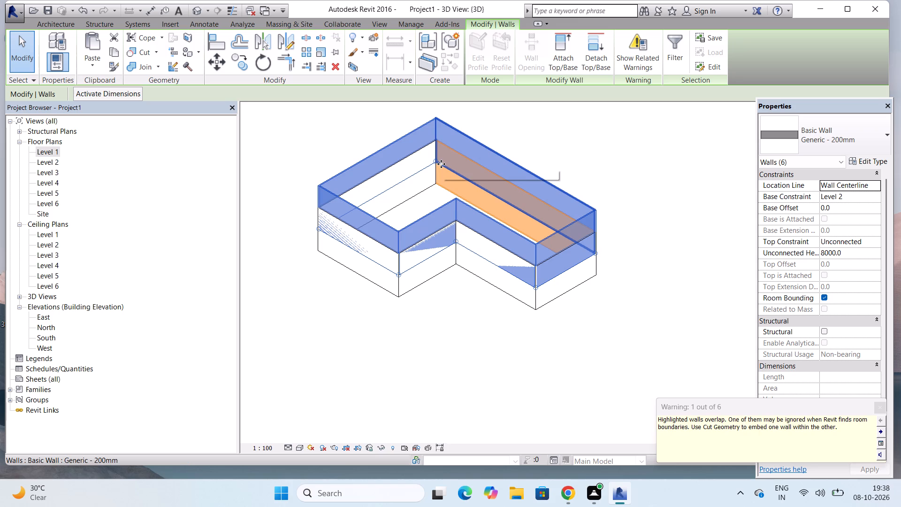
key("Escape")
key("Escape")
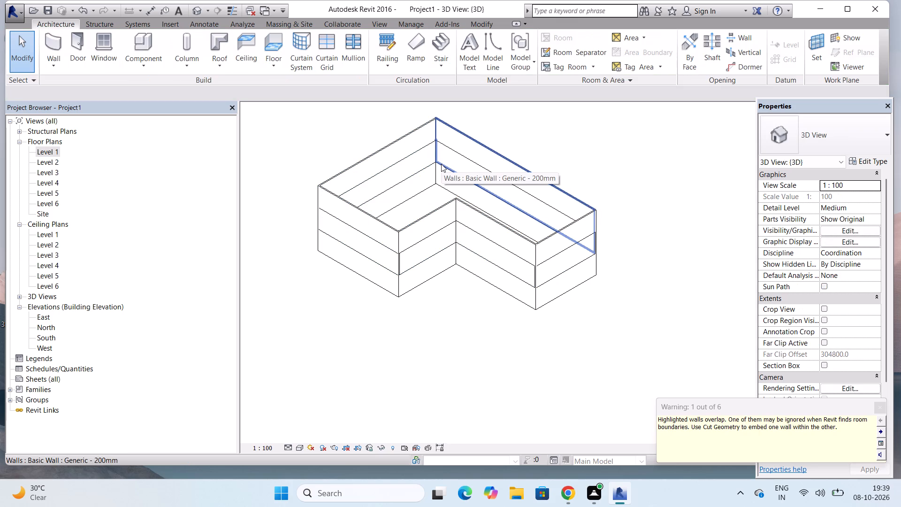
Check the pasted walls in the Level 2 floor plan, and return to the 3D view.
double_click(58, 163)
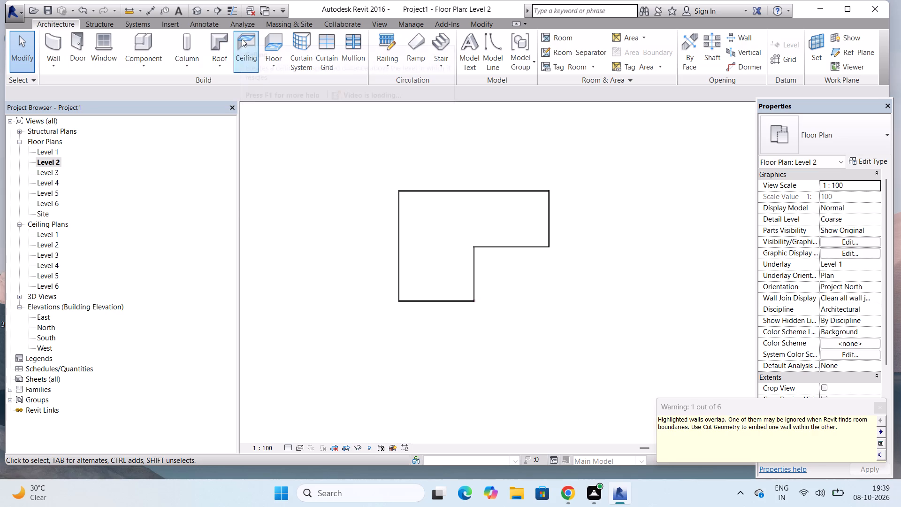
left_click(198, 8)
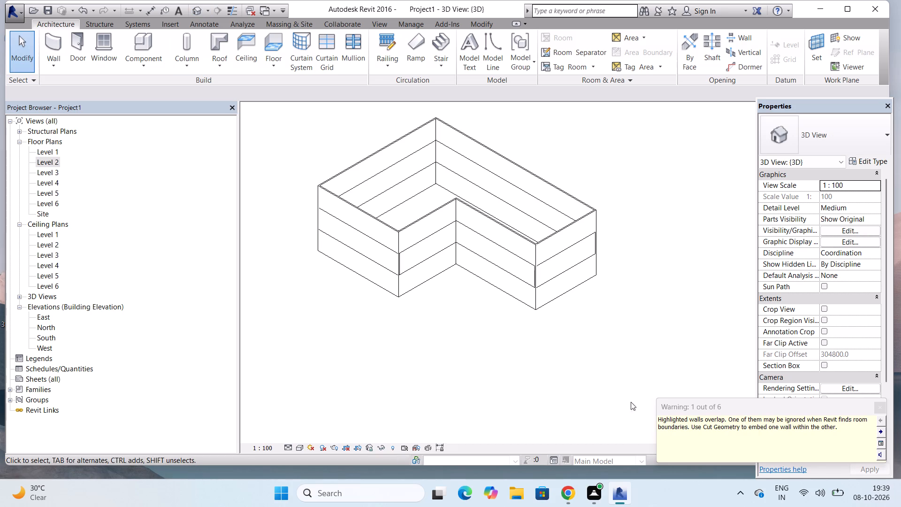
left_click(877, 408)
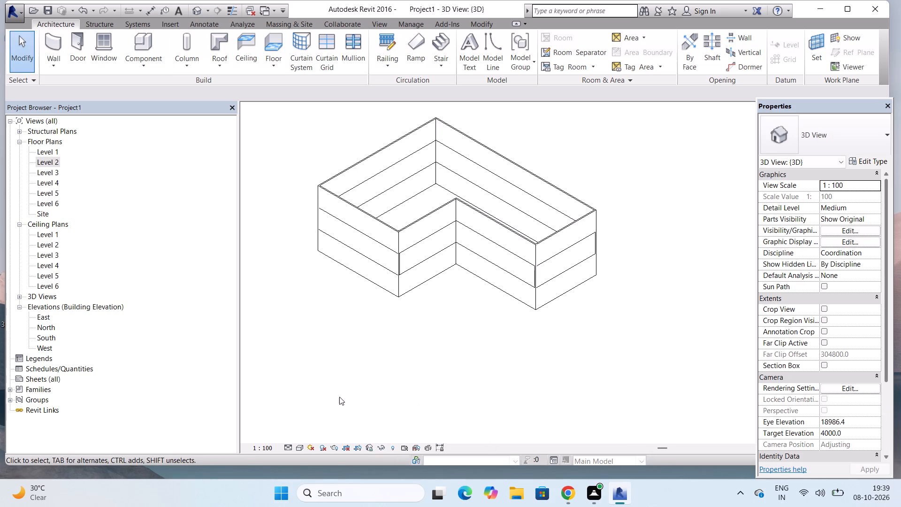
Set the 3D view's visual style to Realistic.
scroll(339, 397, "down", 3)
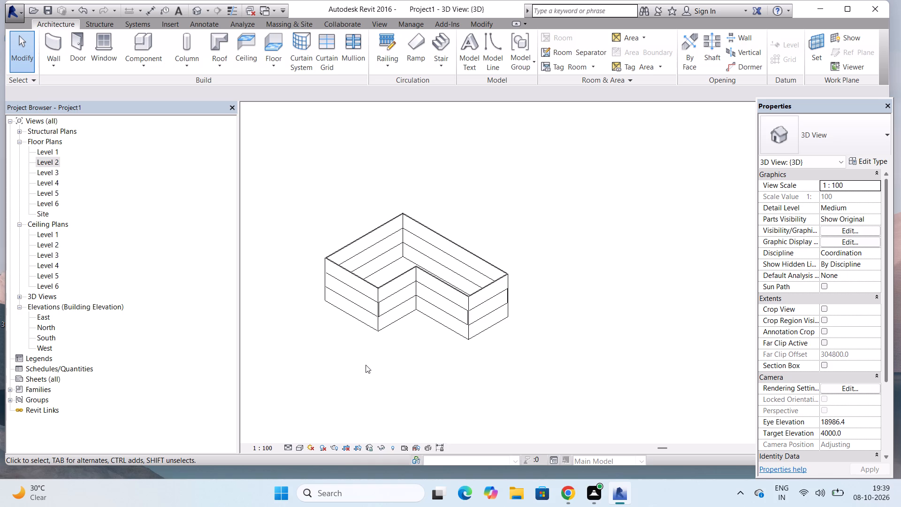
left_click(301, 447)
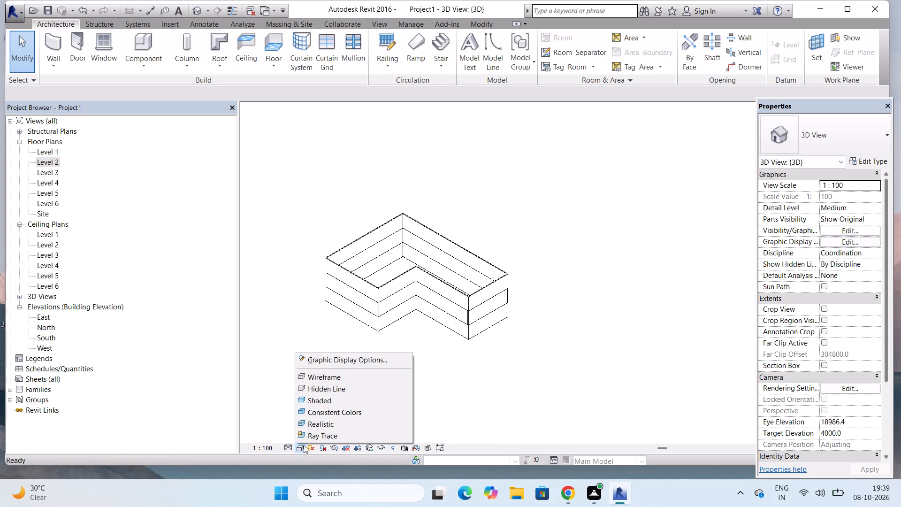
left_click(313, 420)
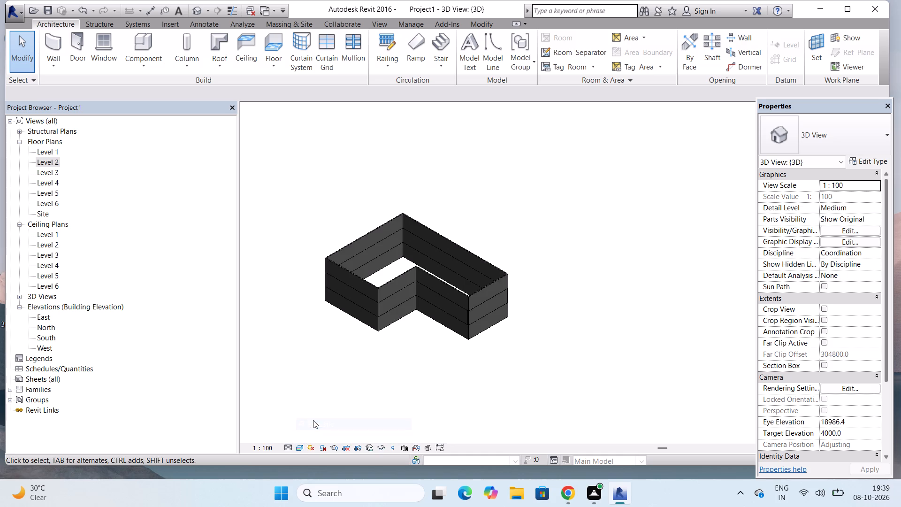
scroll(374, 288, "up", 11)
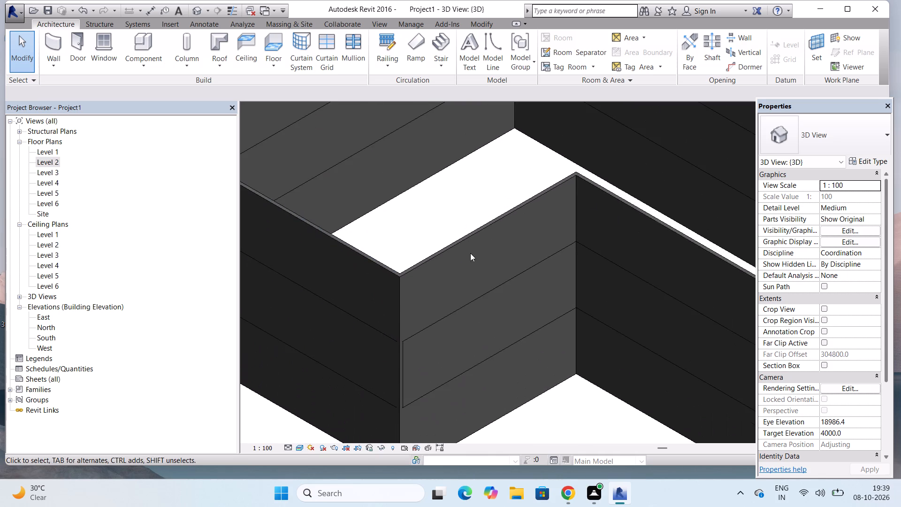
scroll(471, 253, "down", 4)
scroll(498, 286, "down", 4)
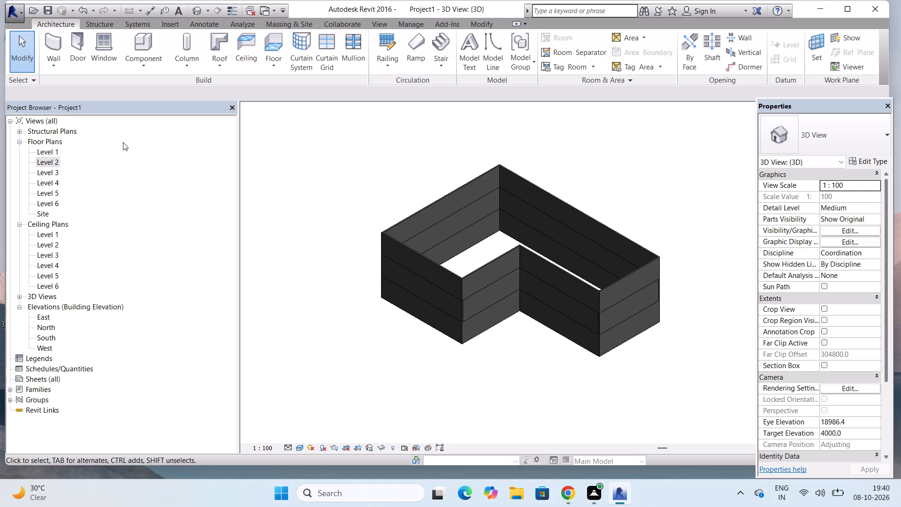
Create a Generic Floor - 400mm on Level 1, picking the six L-shaped perimeter walls as its boundary.
left_click(59, 151)
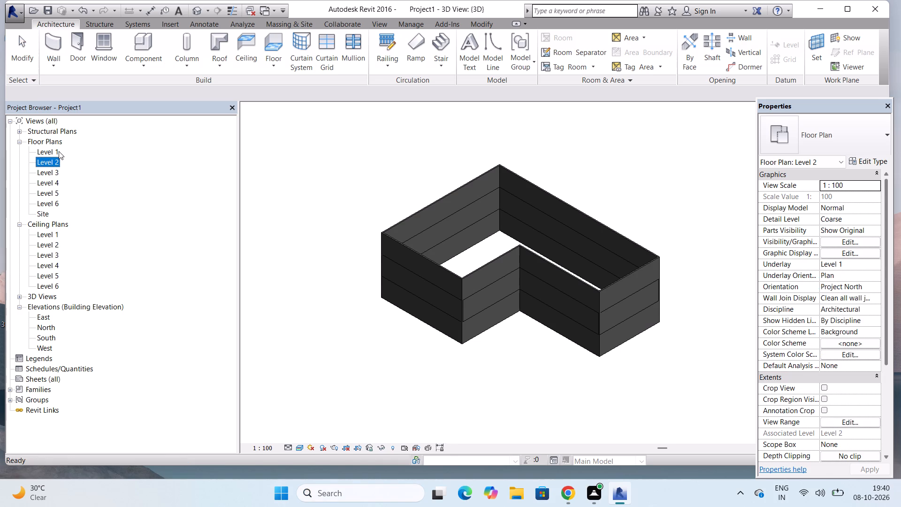
double_click(49, 151)
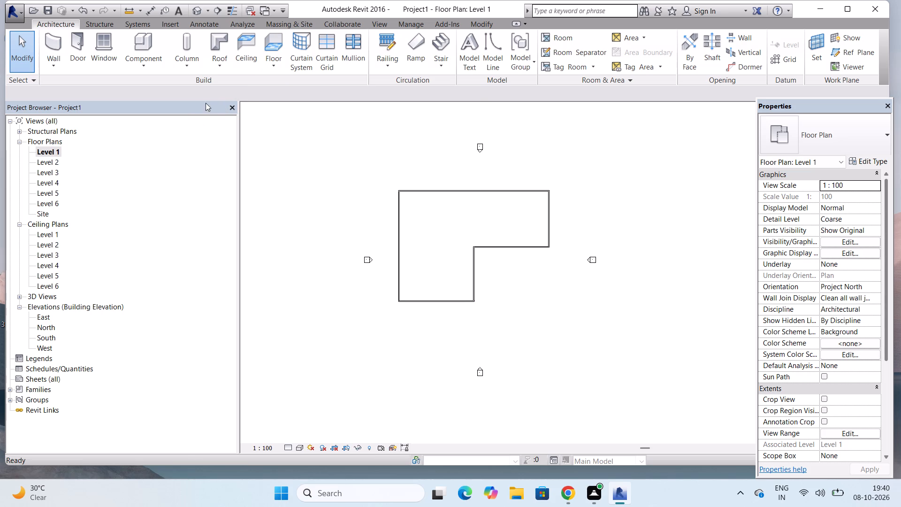
left_click(273, 44)
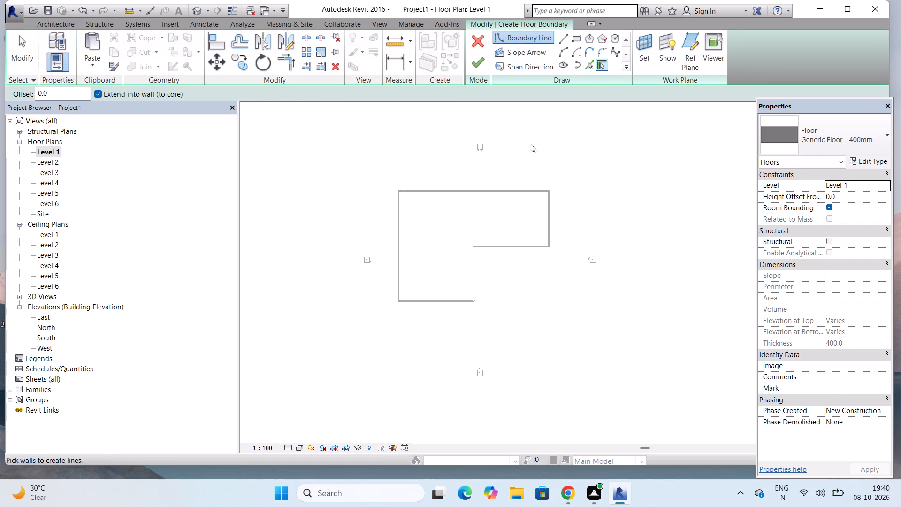
scroll(462, 192, "up", 10)
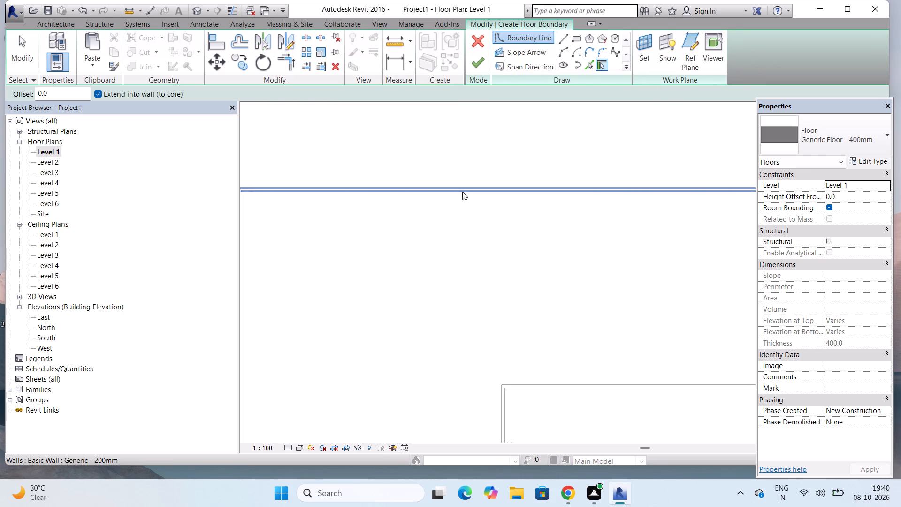
left_click(463, 185)
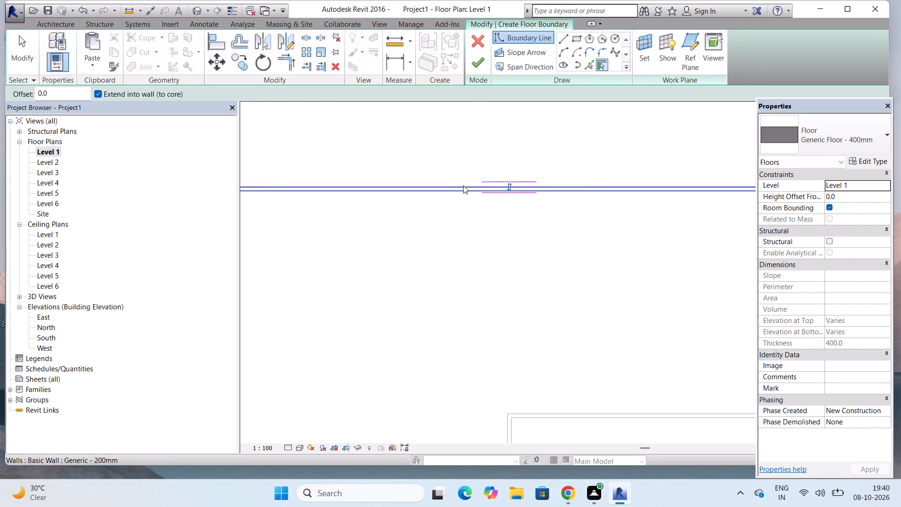
scroll(463, 185, "down", 6)
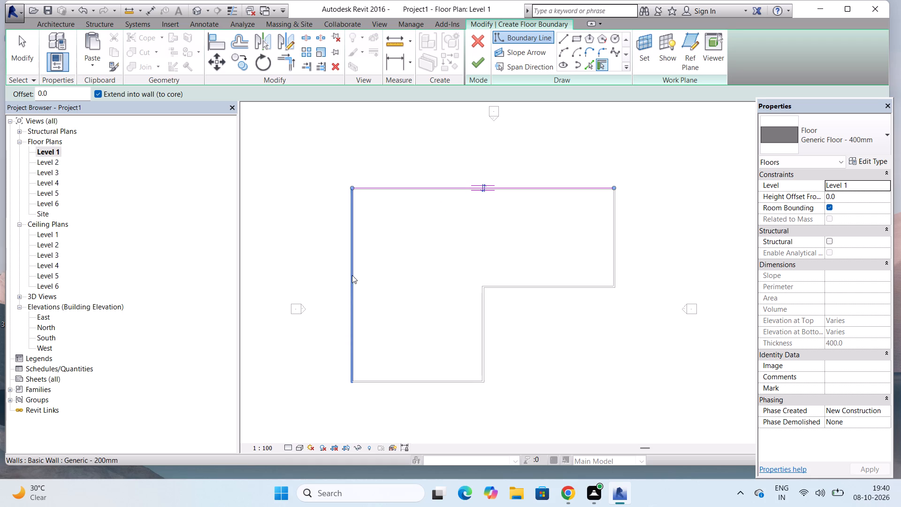
left_click(352, 275)
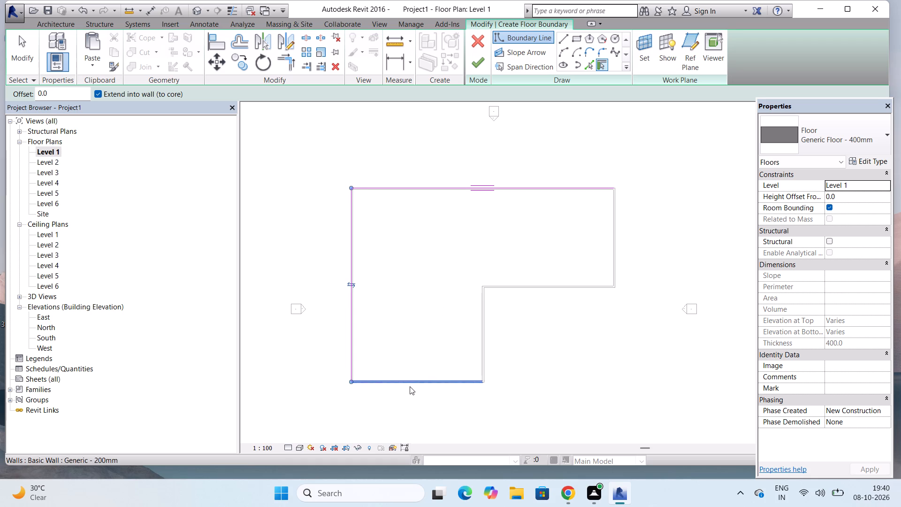
left_click(410, 386)
left_click(480, 359)
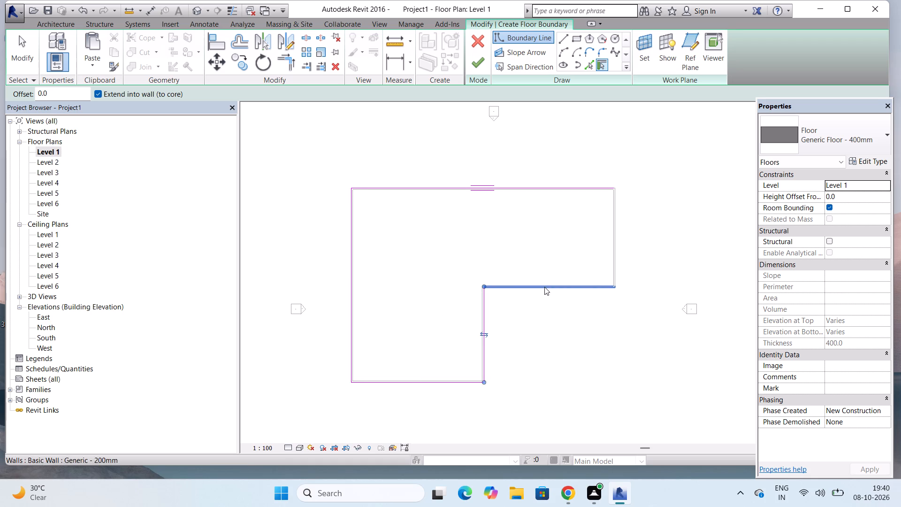
left_click(544, 287)
left_click(615, 262)
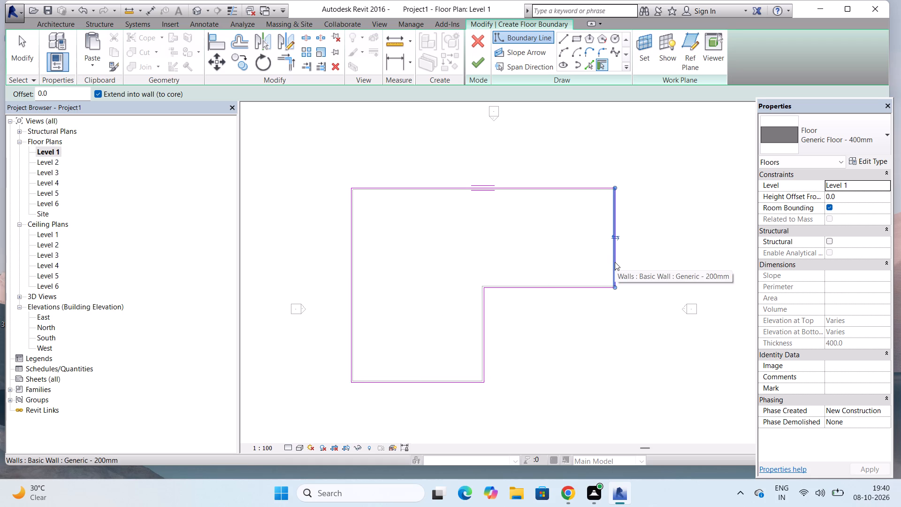
left_click(474, 62)
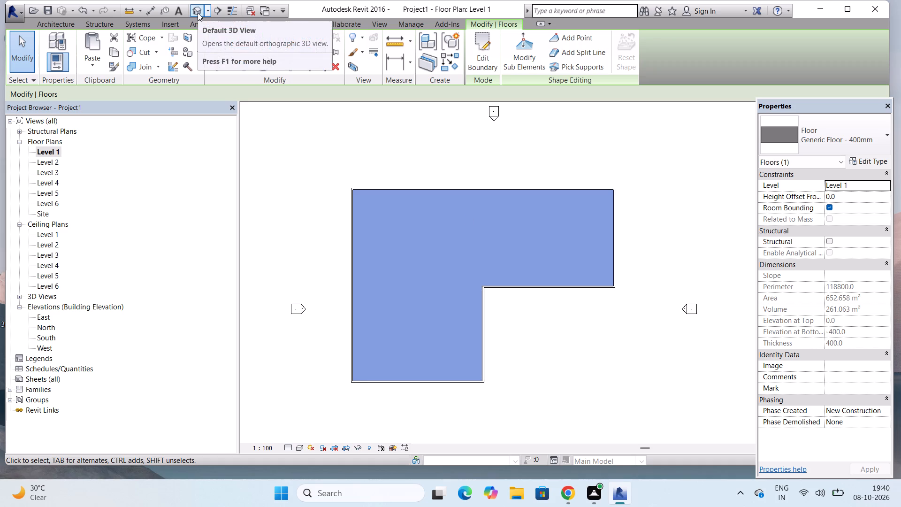
Copy the L-shaped Level 1 floor and paste it aligned to Level 2.
left_click(116, 52)
left_click(98, 59)
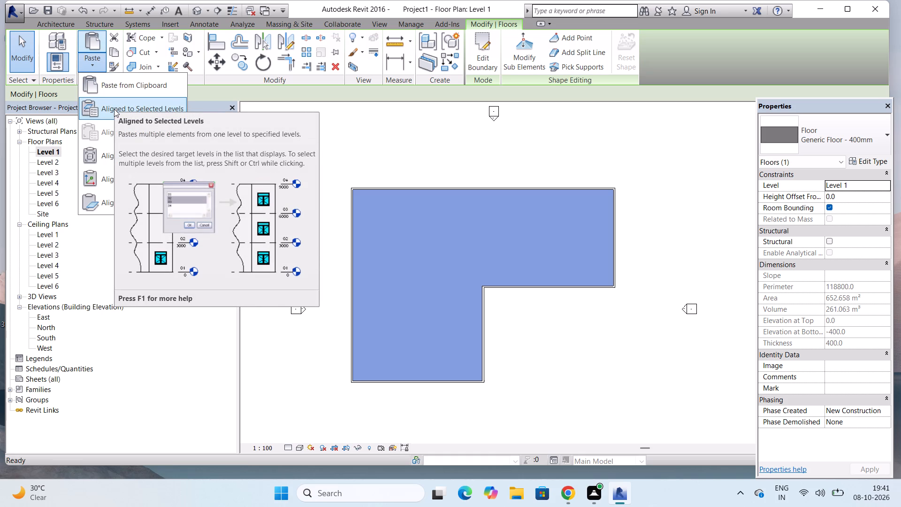
left_click(114, 109)
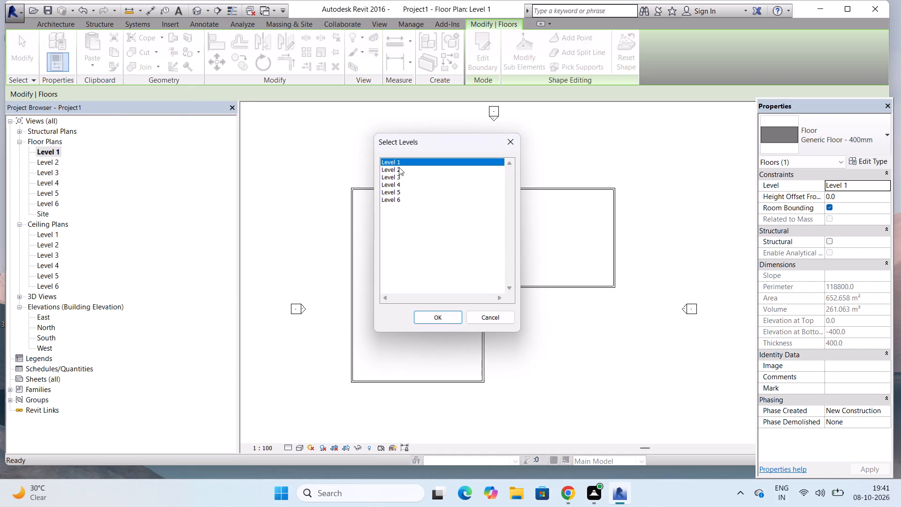
left_click(399, 167)
left_click(431, 321)
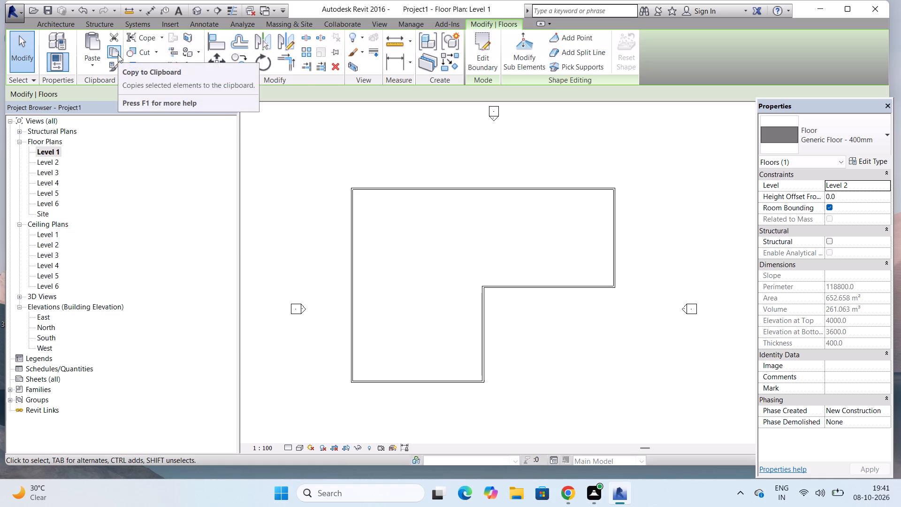
Inspect the pasted floor in the 3D view and the Level 2 and Level 1 floor plans.
left_click(198, 11)
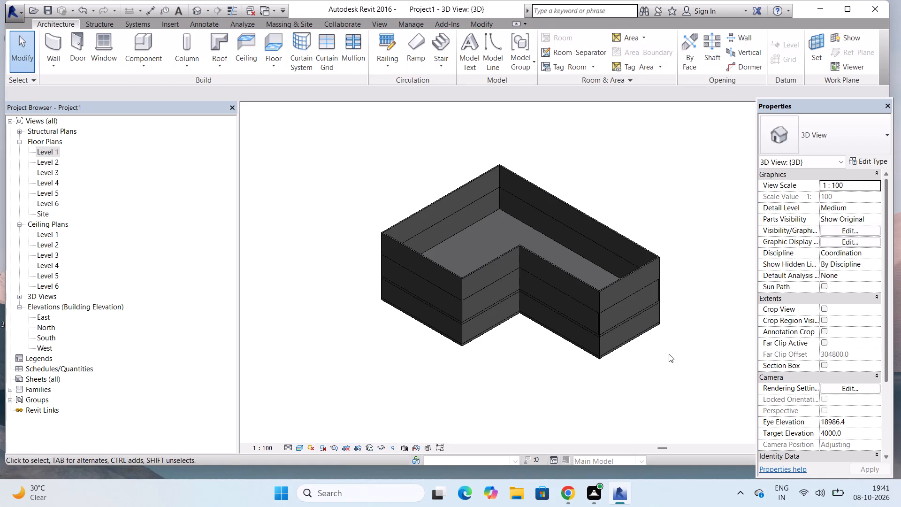
scroll(669, 354, "up", 4)
scroll(666, 357, "down", 1)
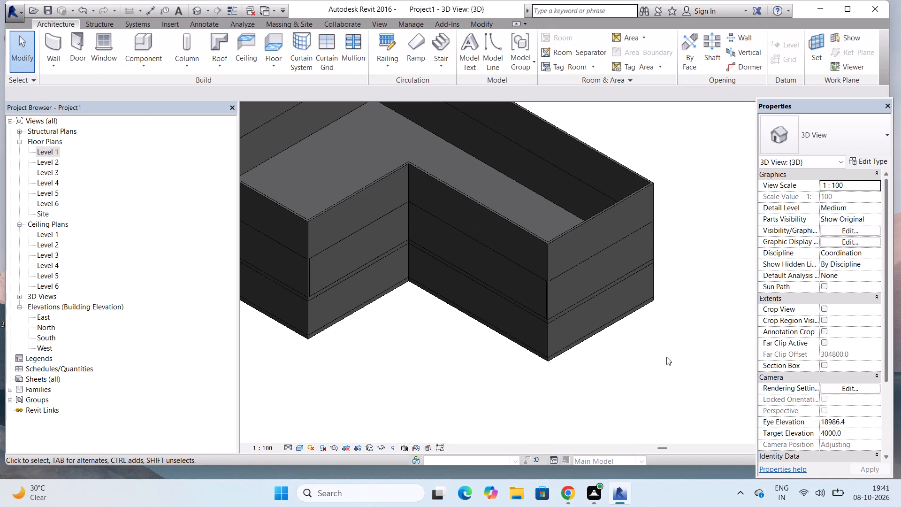
scroll(666, 357, "down", 2)
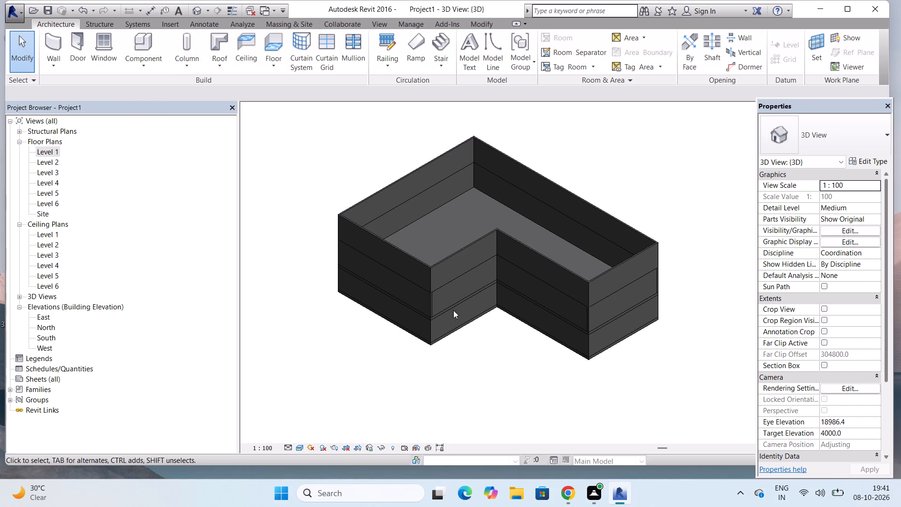
left_click(52, 162)
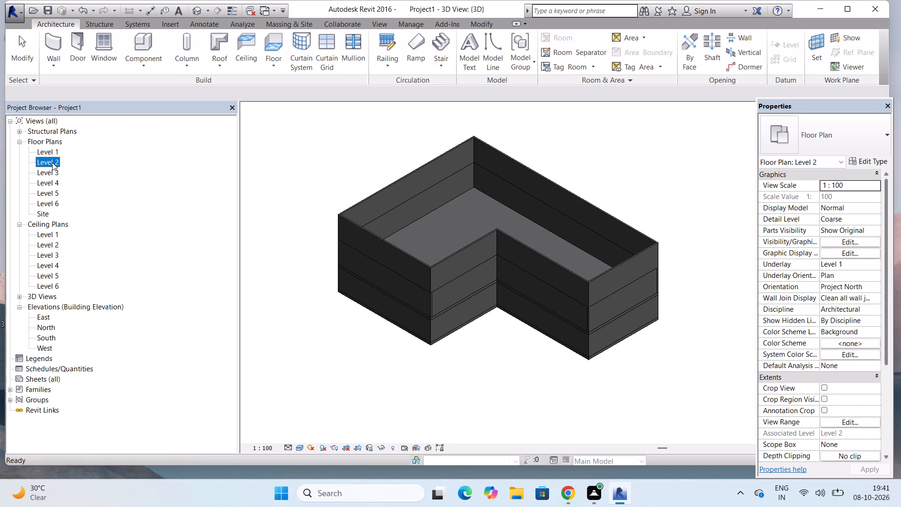
double_click(52, 162)
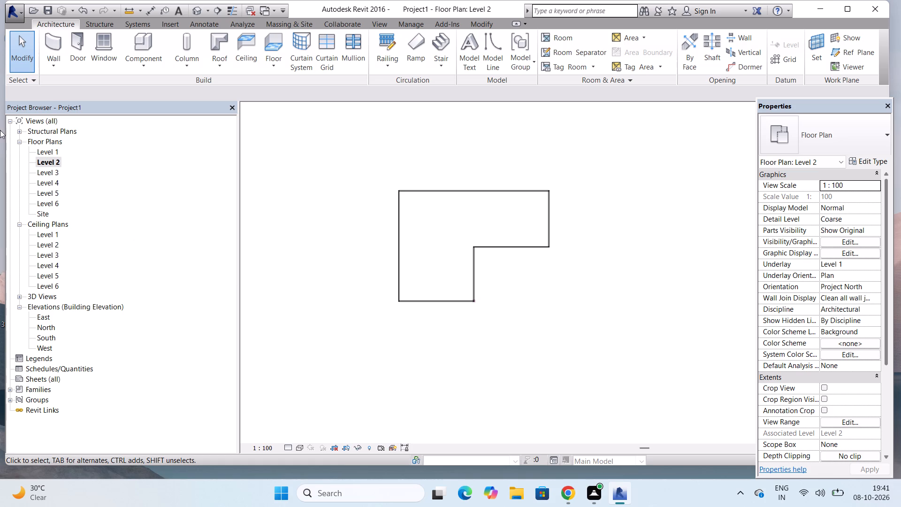
left_click(46, 151)
left_click(46, 151)
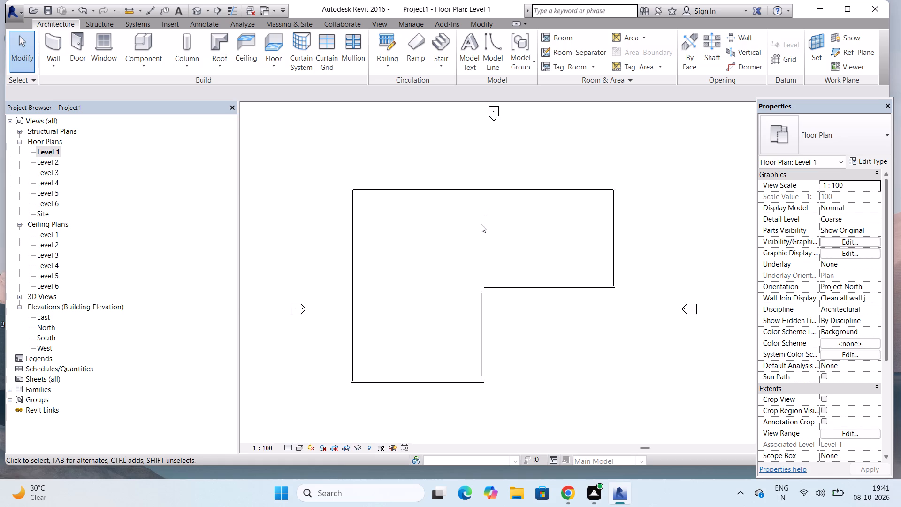
key("Escape")
In the 3D view, copy the Level 2 floor and paste it aligned to Level 3.
left_click(199, 11)
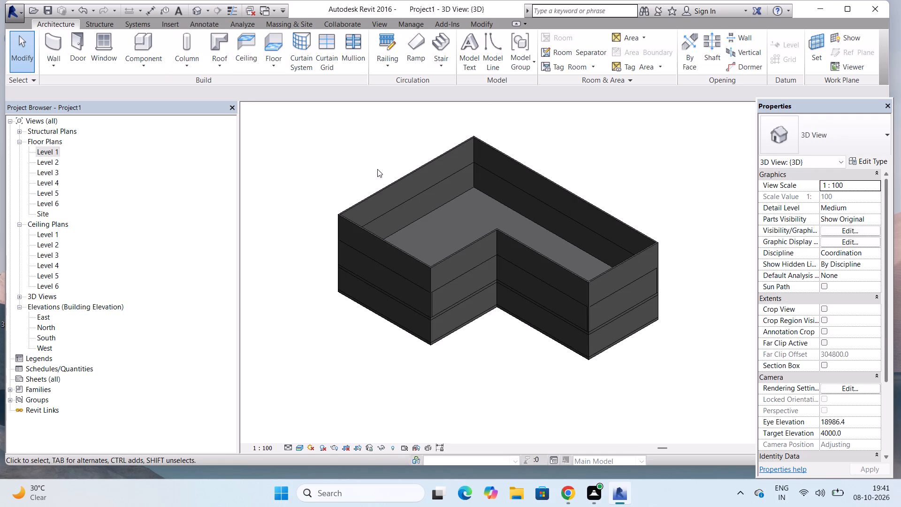
scroll(413, 205, "up", 3)
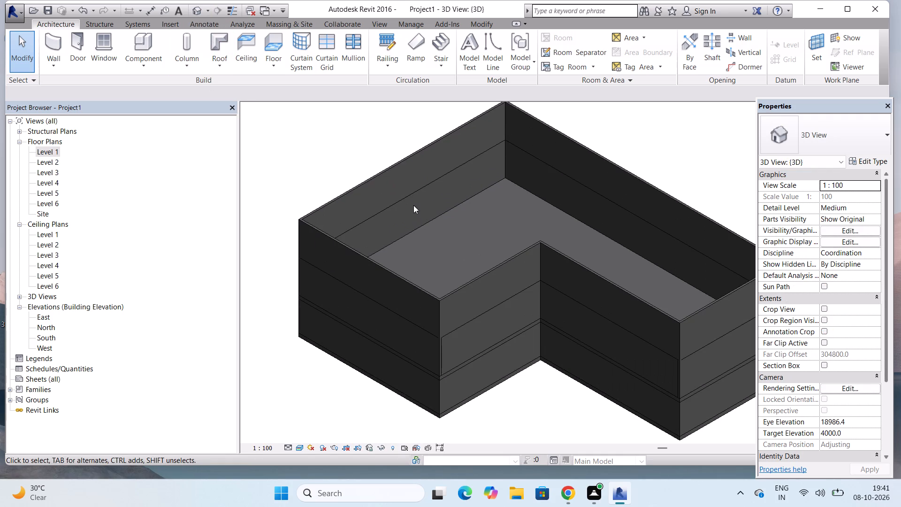
left_click(422, 229)
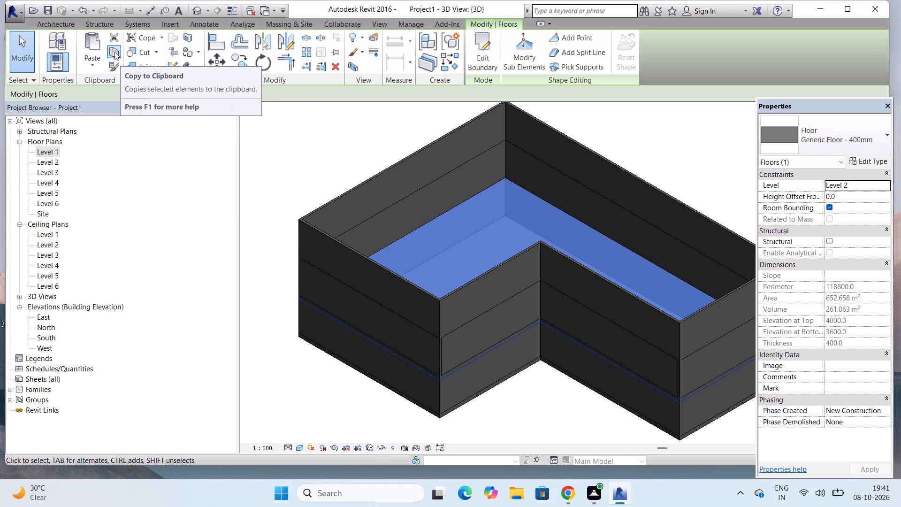
left_click(115, 52)
left_click(98, 54)
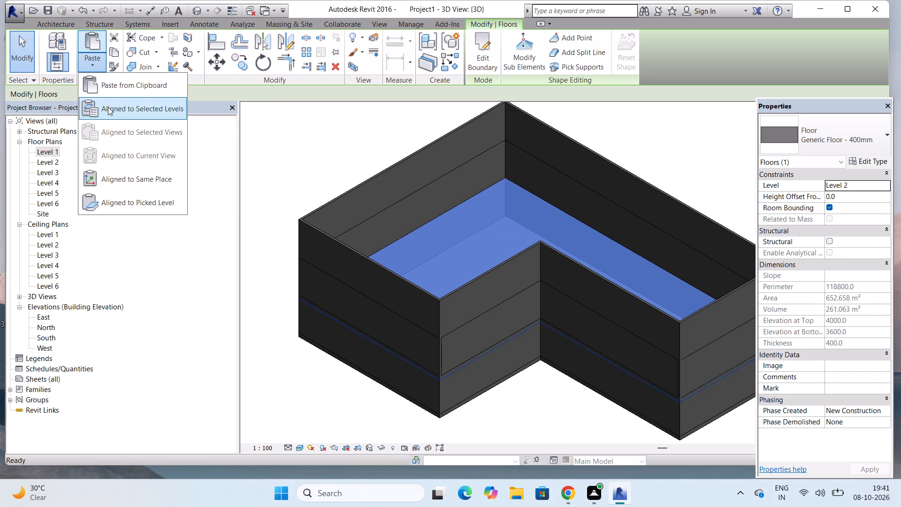
left_click(108, 107)
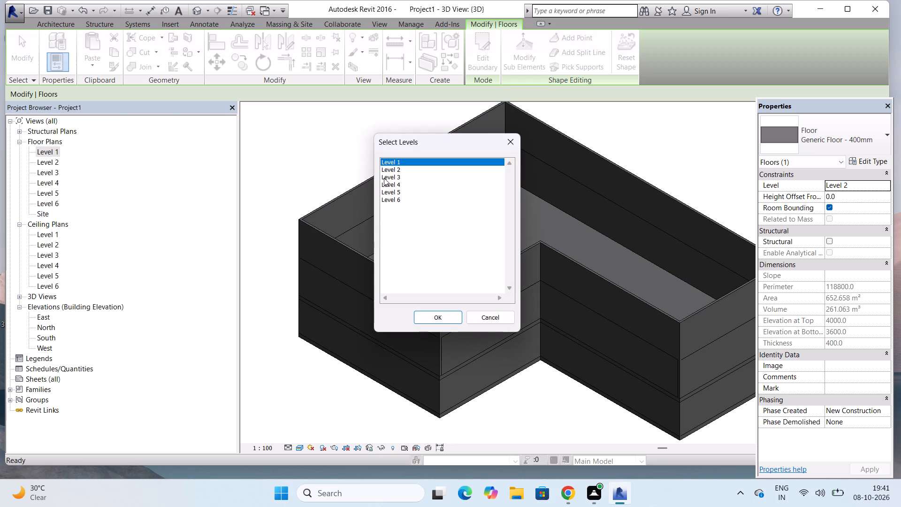
left_click(384, 175)
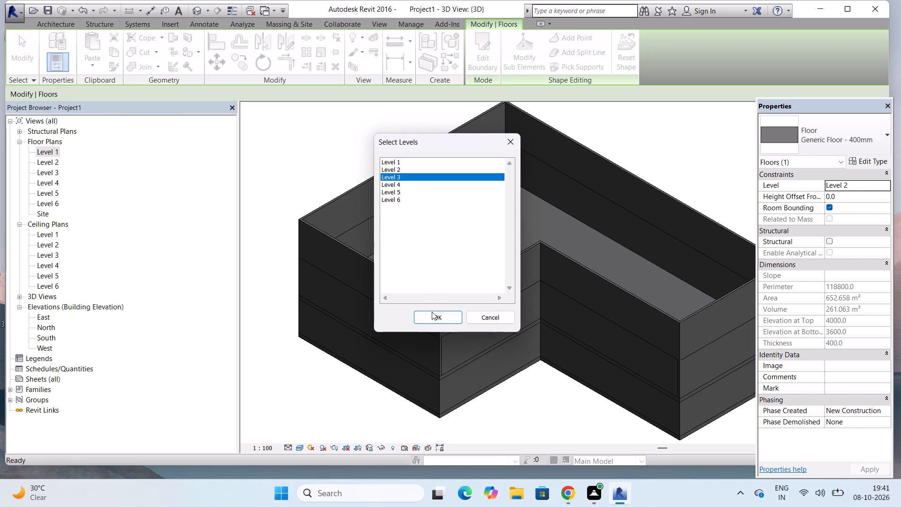
left_click(432, 314)
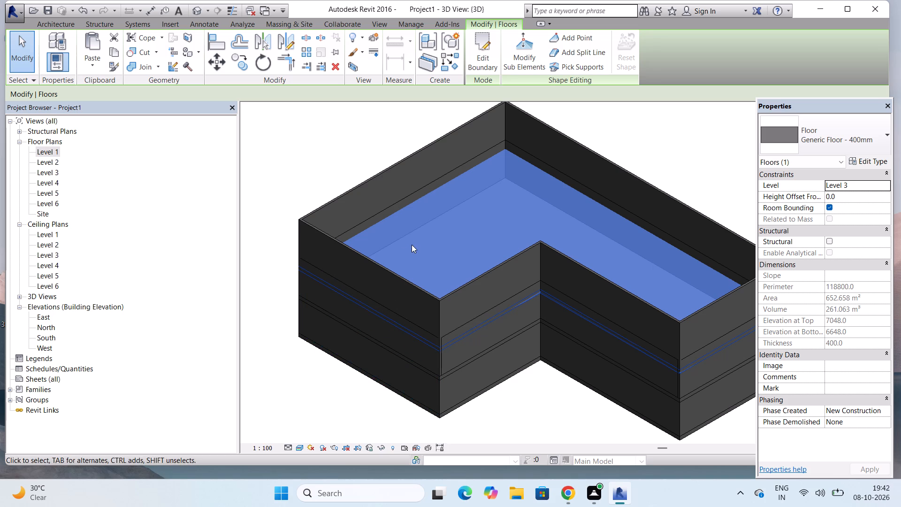
In the East elevation, move the Level 3 floor up to the top of the upper walls.
double_click(45, 314)
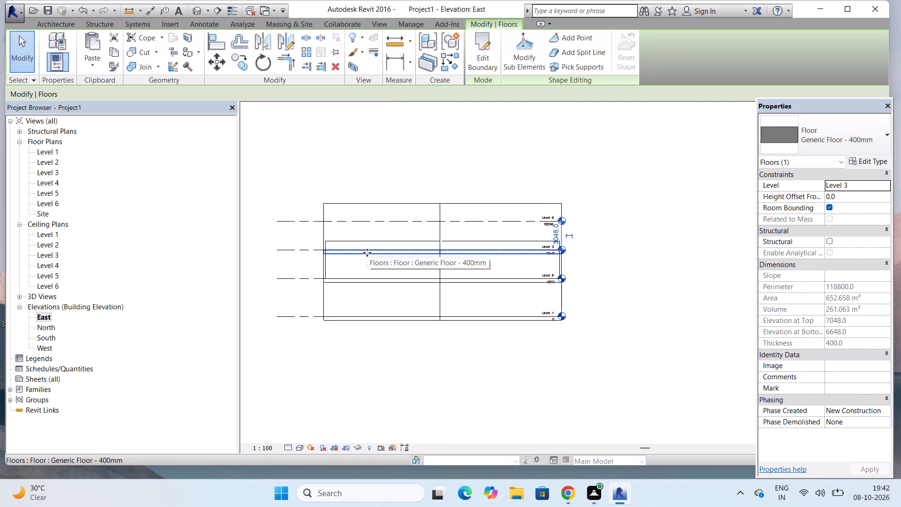
left_click(367, 253)
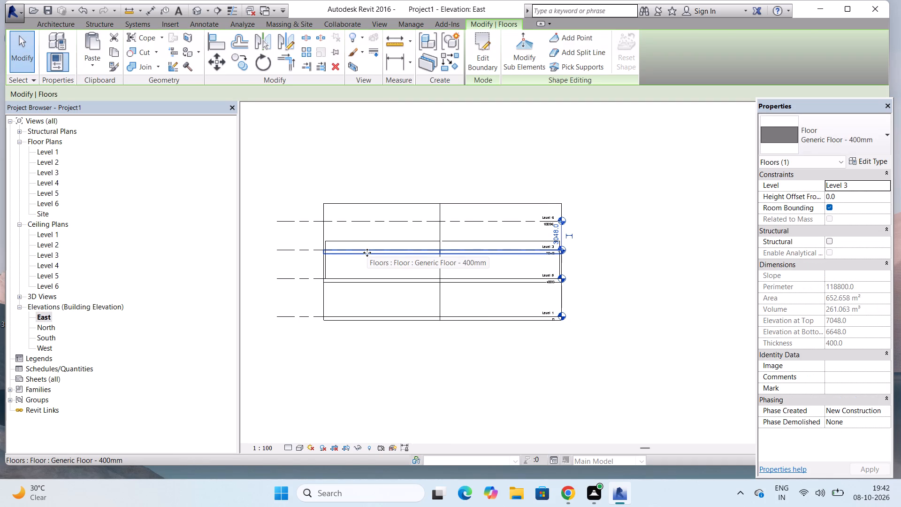
key("Escape")
left_click(366, 254)
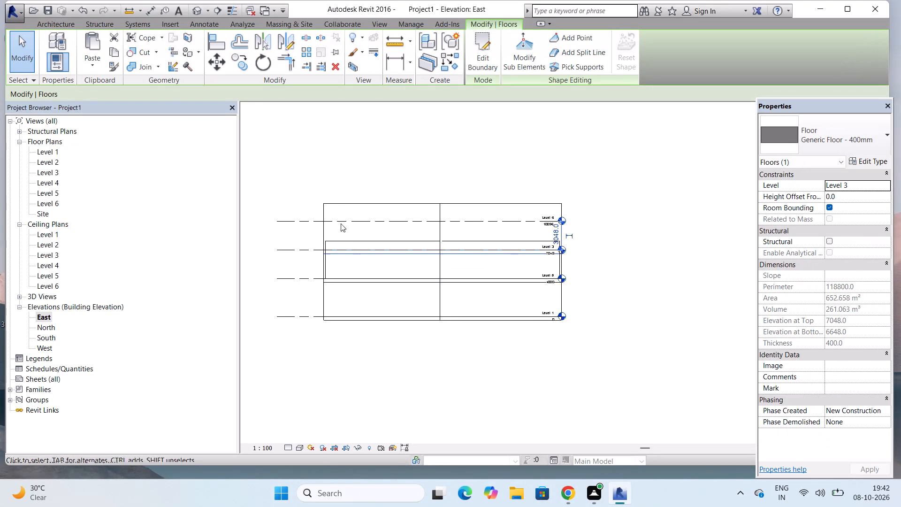
left_click(365, 253)
left_click_drag(365, 253, 366, 252)
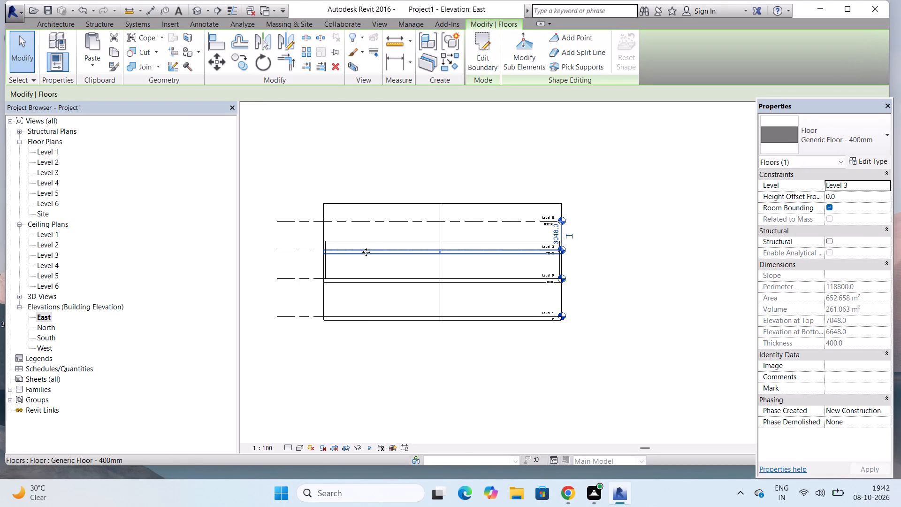
left_click_drag(366, 252, 378, 202)
key("Escape")
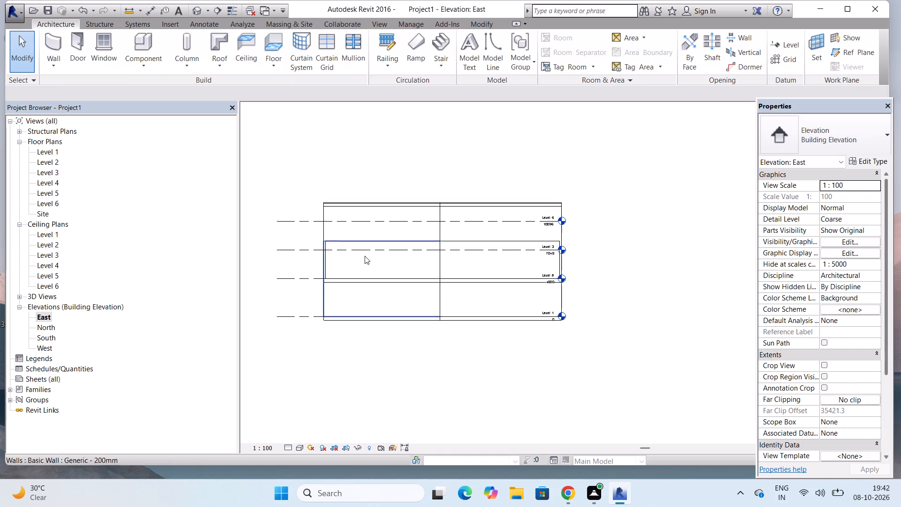
Move the Level 2 floor up to a height offset of about 4048 mm, near the top of the lower walls.
left_click(364, 281)
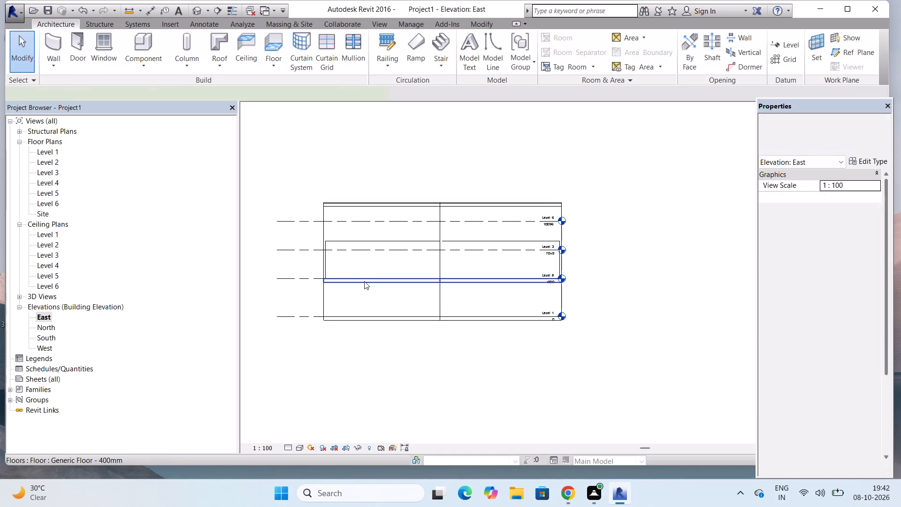
left_click_drag(364, 281, 370, 265)
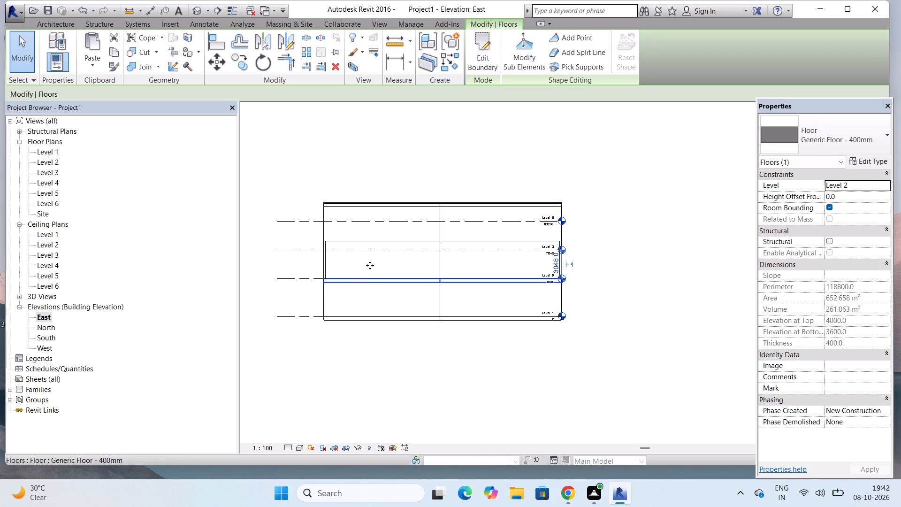
left_click_drag(370, 265, 374, 244)
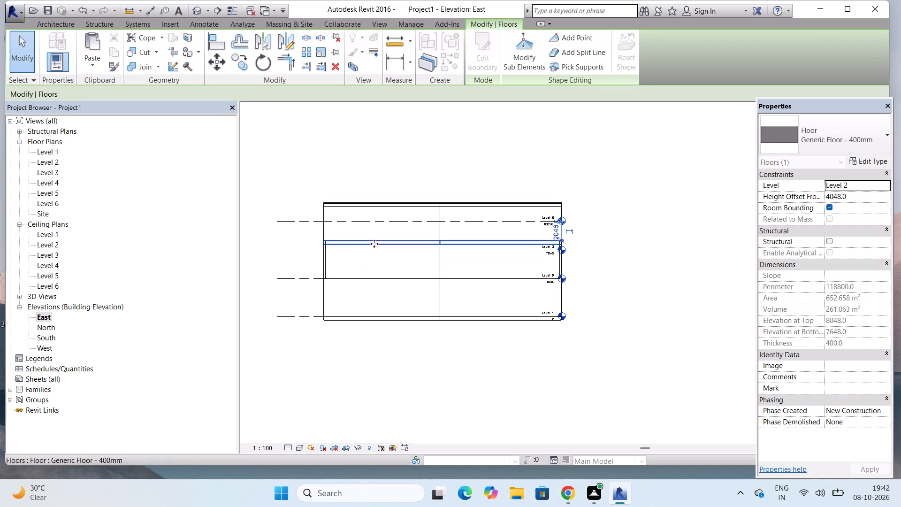
key("Escape")
key("Escape")
key("Escape")
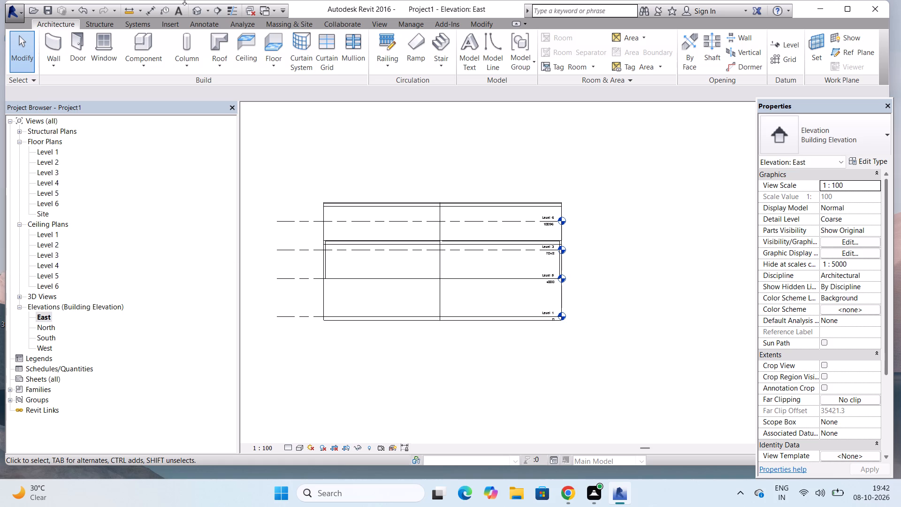
Examine the repositioned floors in the 3D view.
left_click(199, 9)
scroll(250, 237, "down", 2)
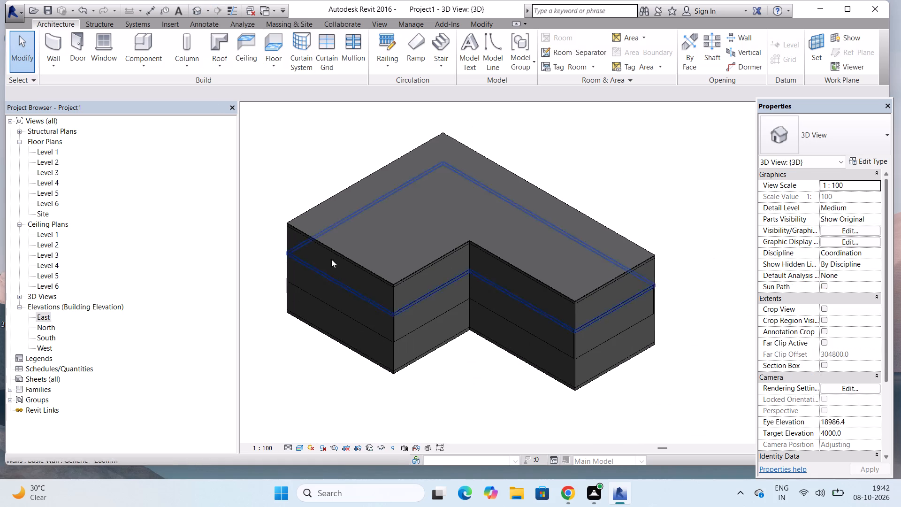
scroll(552, 310, "up", 3)
scroll(569, 276, "down", 3)
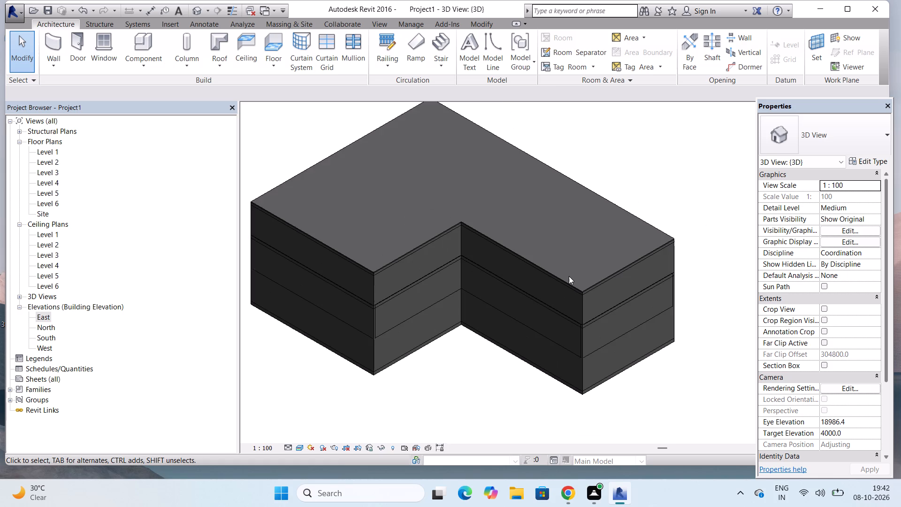
scroll(569, 276, "down", 1)
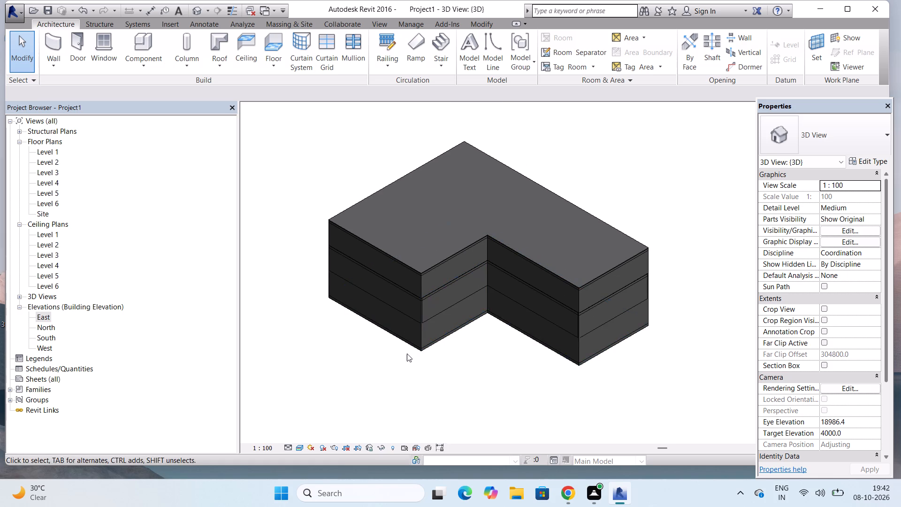
scroll(407, 353, "up", 2)
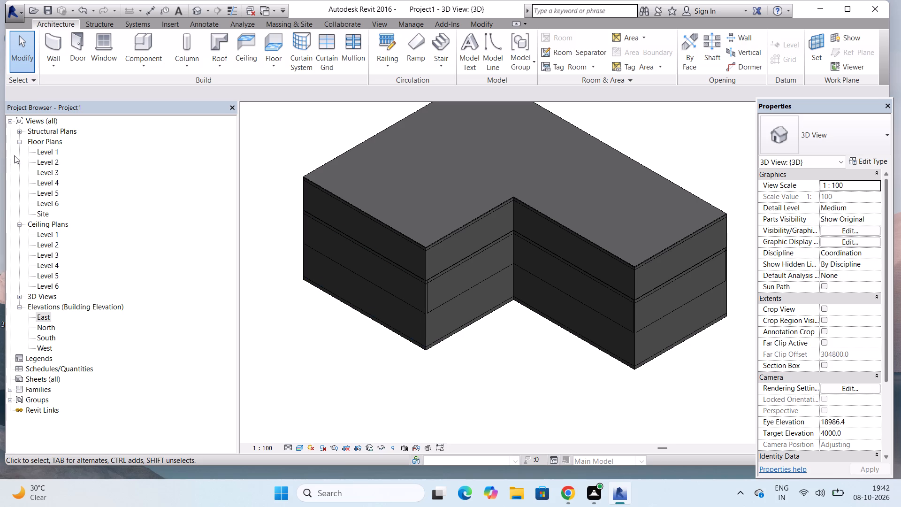
Open the Level 2 floor plan.
left_click(39, 159)
double_click(39, 159)
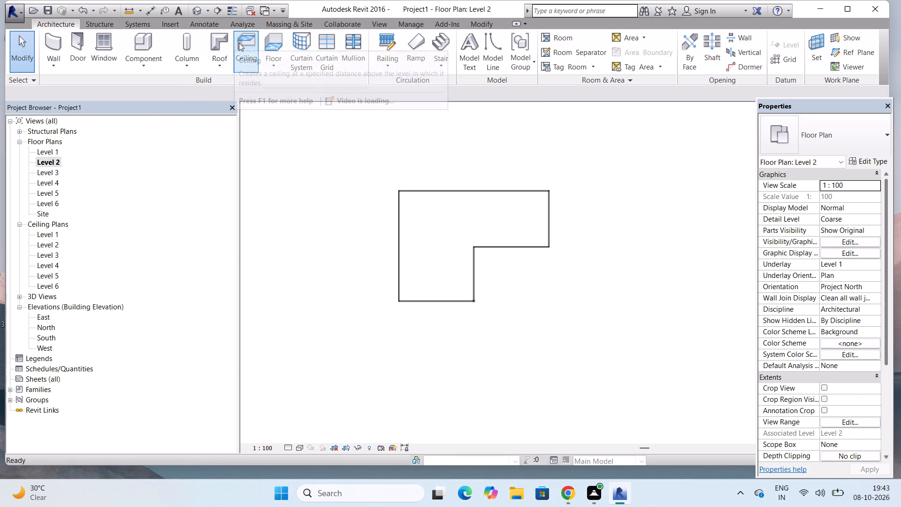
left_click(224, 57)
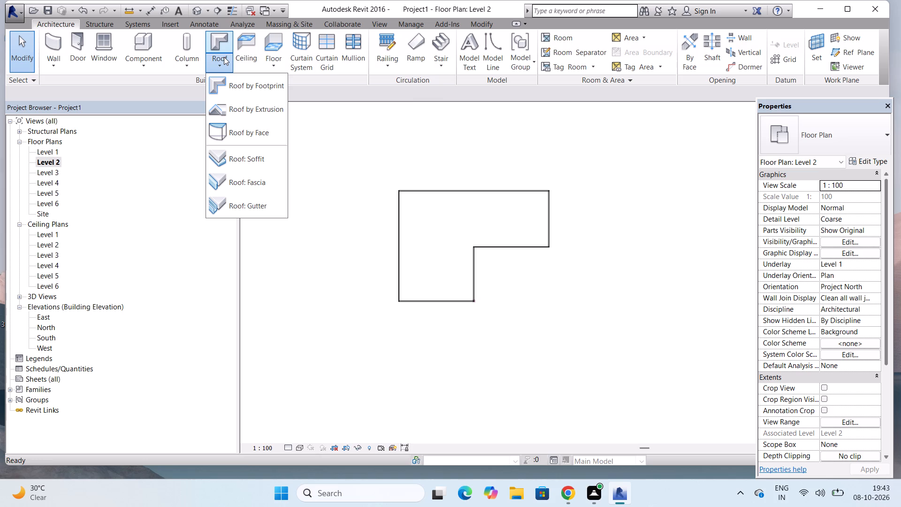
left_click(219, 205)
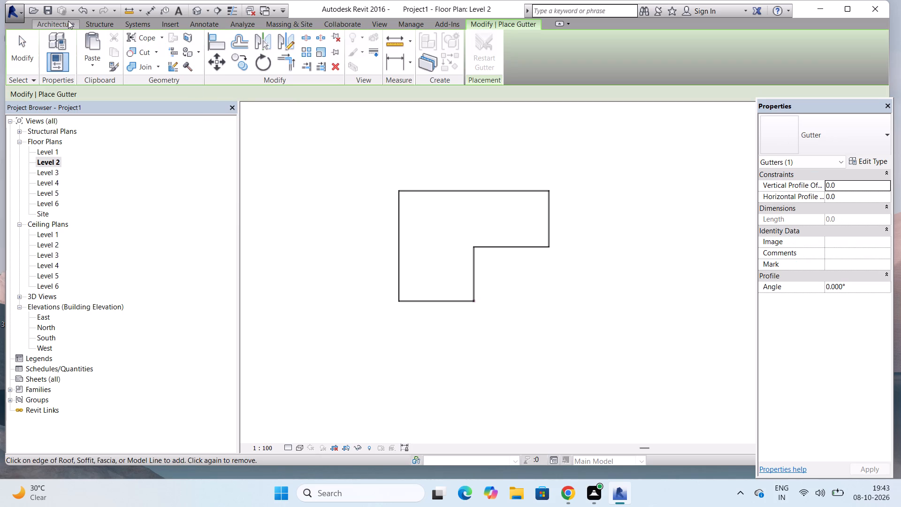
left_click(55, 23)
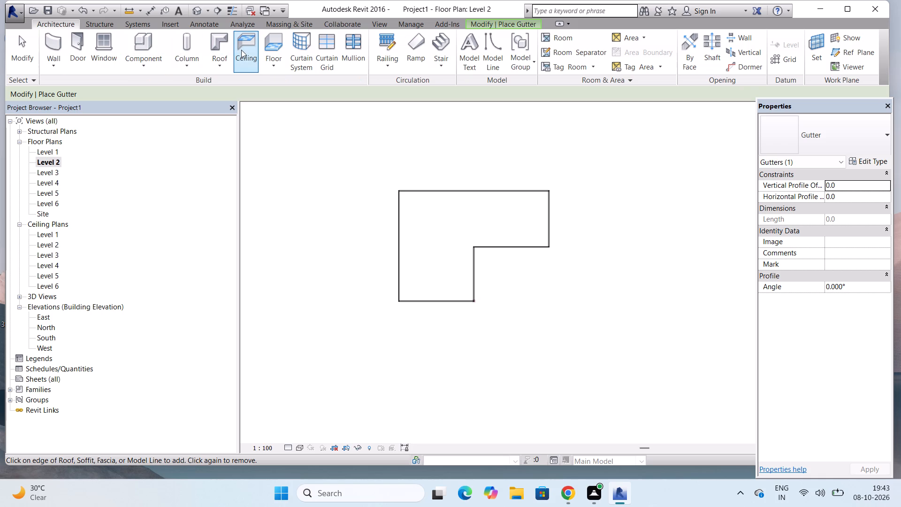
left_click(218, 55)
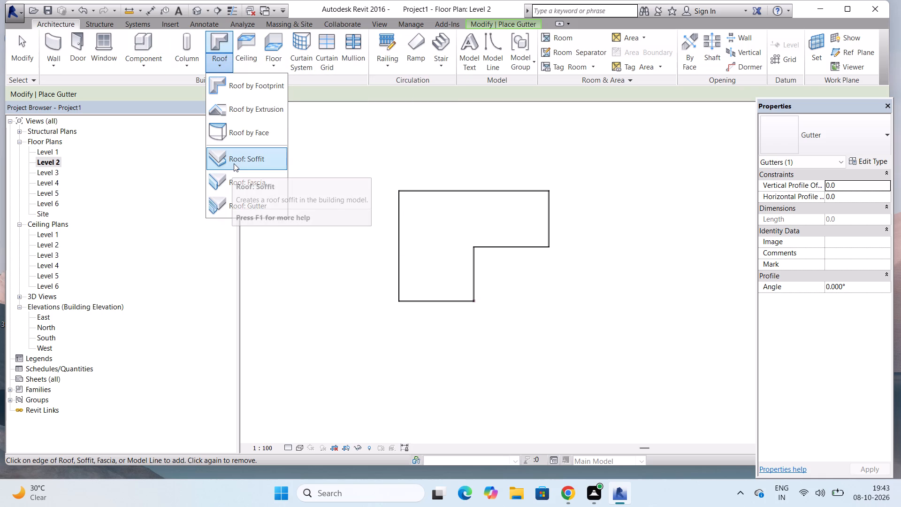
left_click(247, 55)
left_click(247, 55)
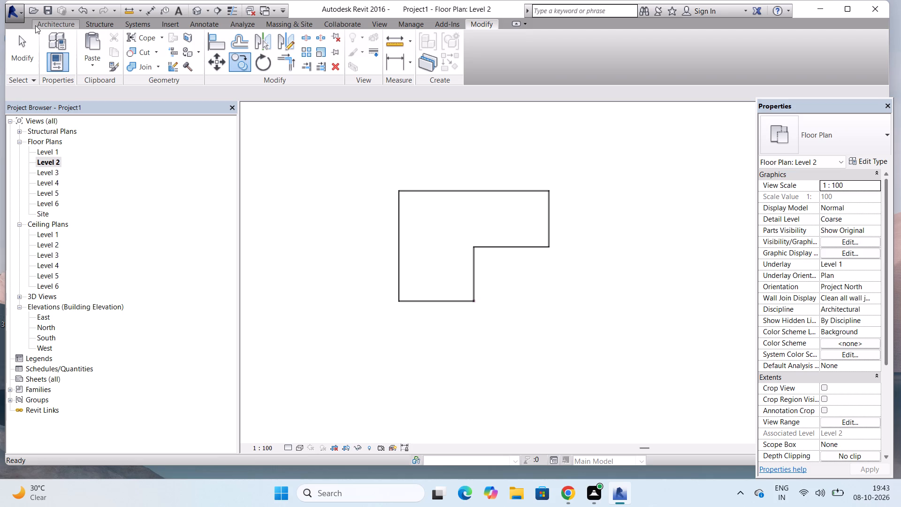
Sketch a rectangular 600 x 1200mm grid compound ceiling on Level 2 filling the L-shaped building's notch, about 16800 by 12205 mm.
left_click(35, 25)
left_click(239, 49)
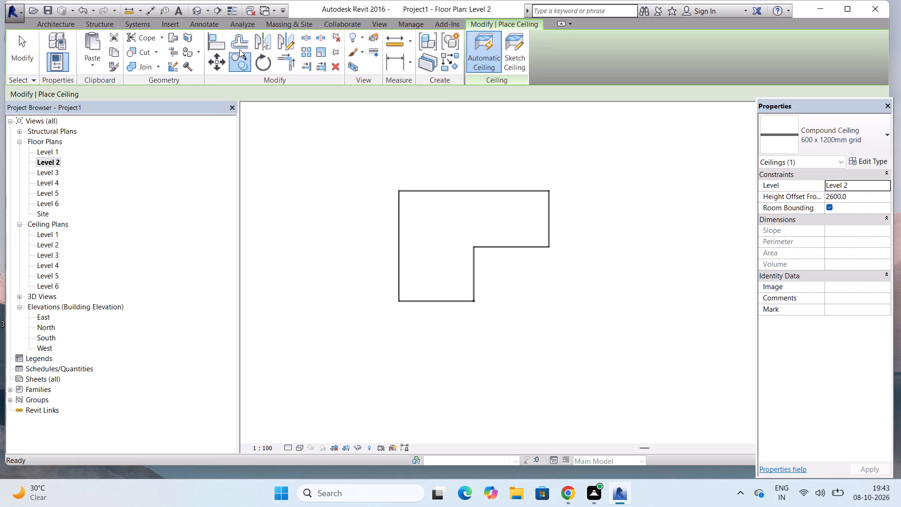
left_click(522, 63)
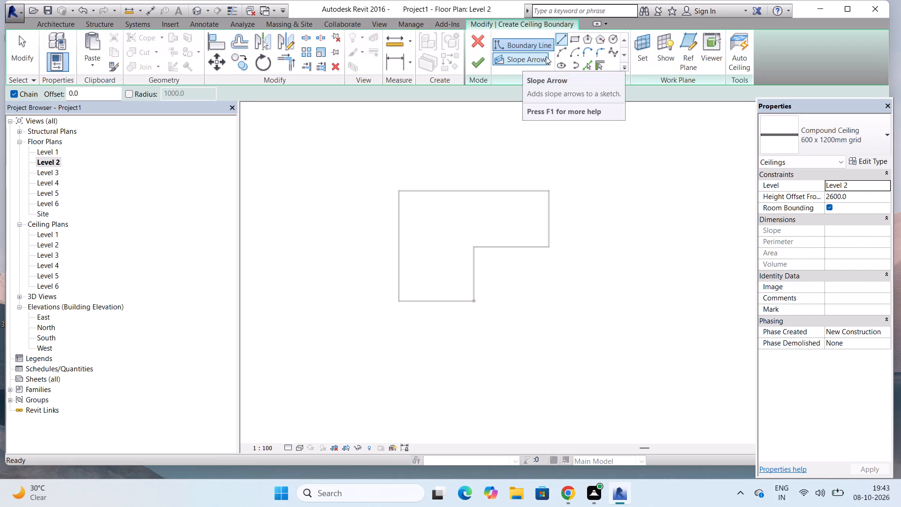
left_click(571, 40)
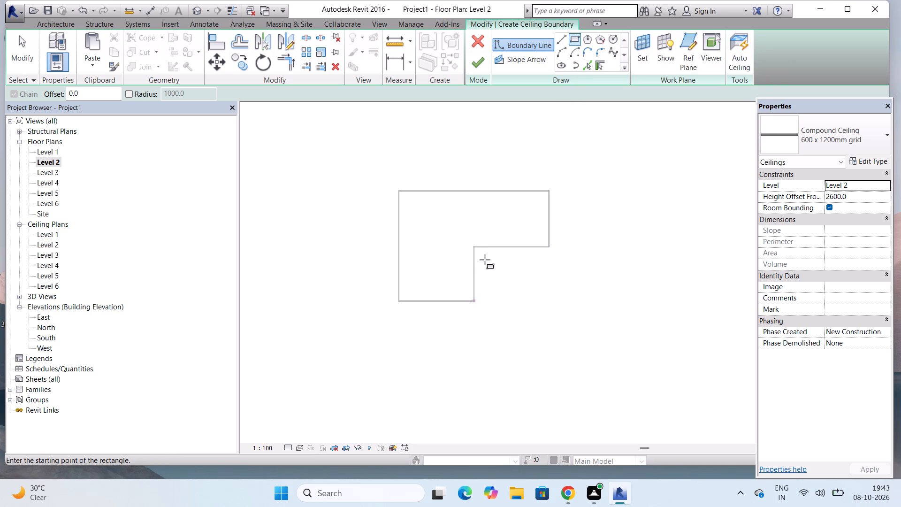
left_click(476, 247)
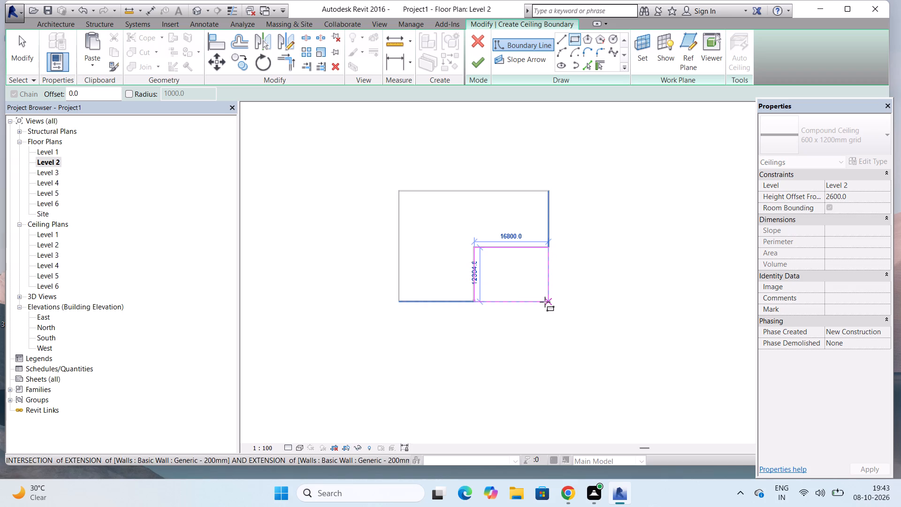
scroll(545, 302, "up", 3)
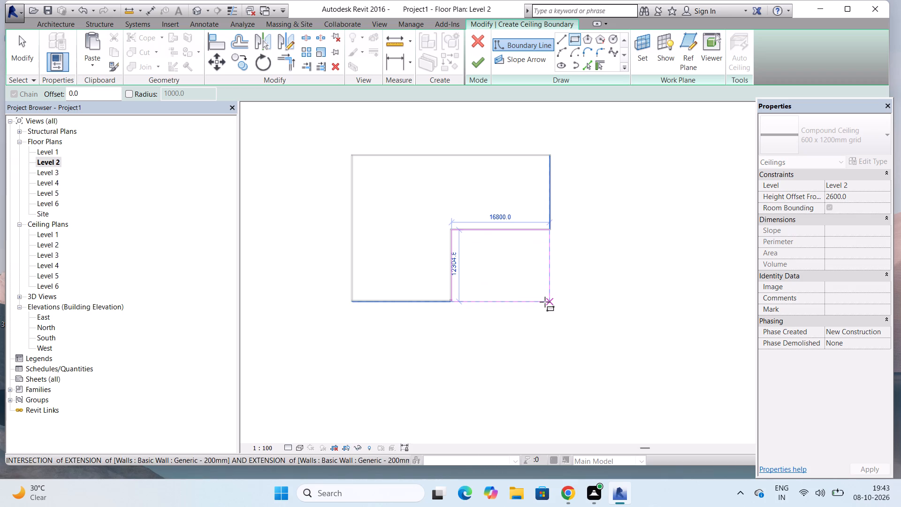
scroll(545, 302, "up", 7)
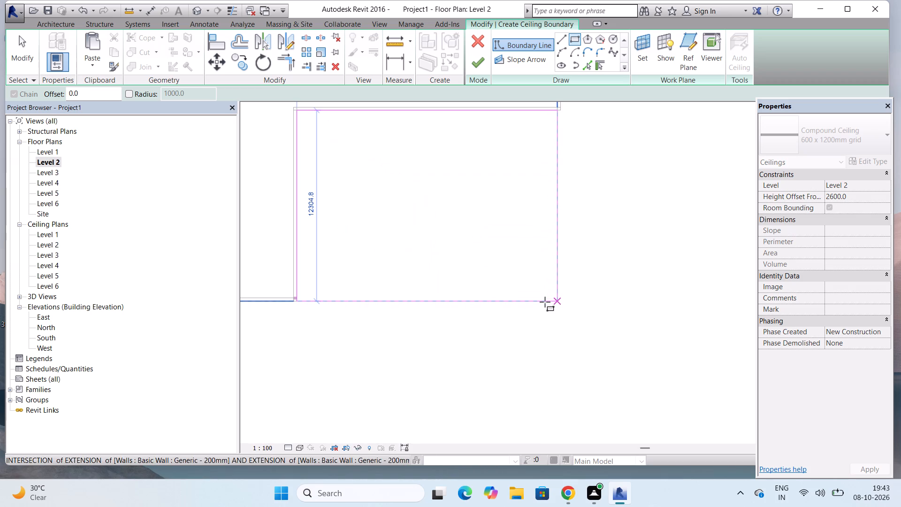
left_click(545, 302)
scroll(545, 302, "down", 4)
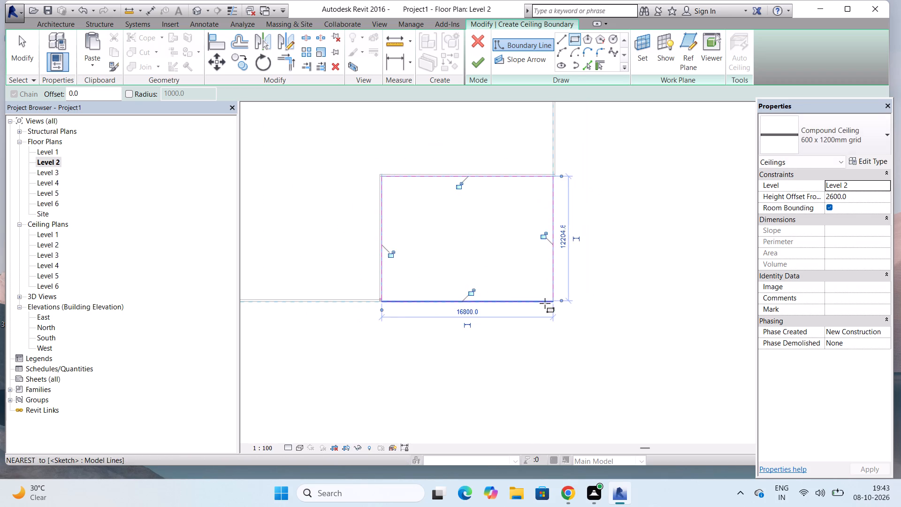
scroll(545, 303, "down", 4)
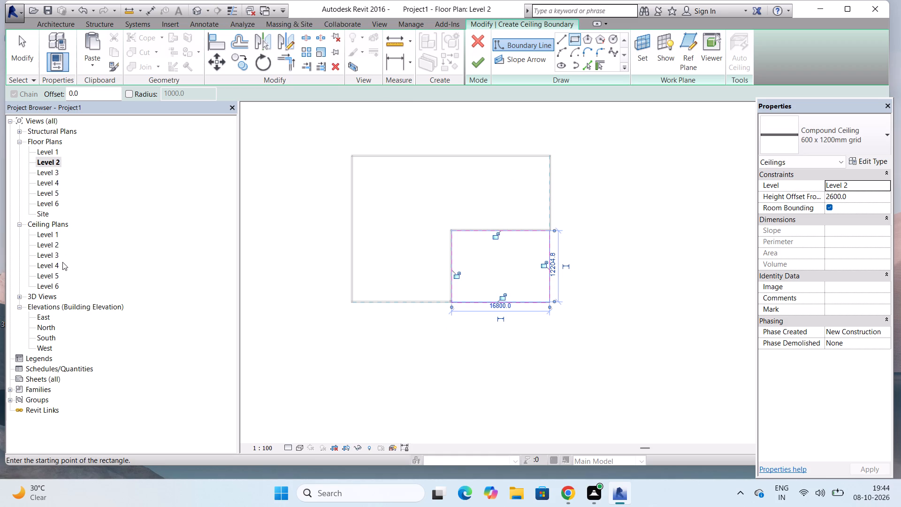
left_click(475, 64)
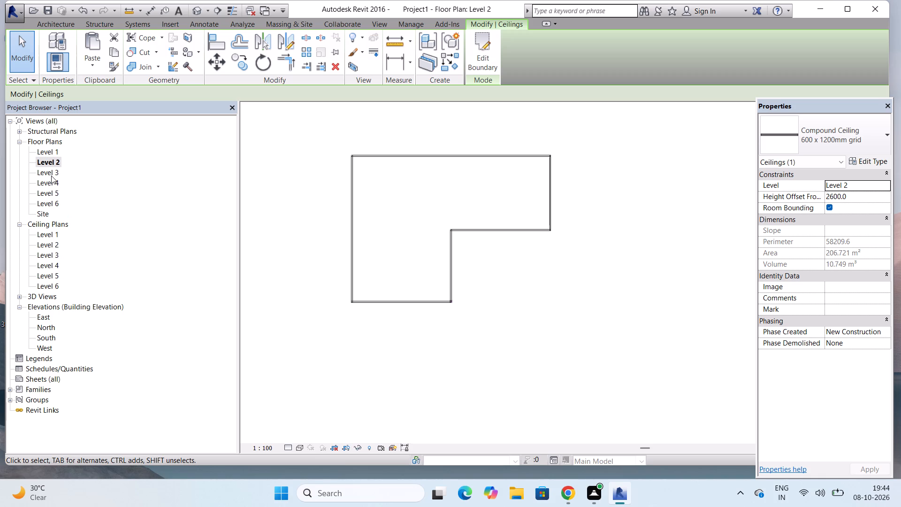
Examine the new ceiling's position in the East, North, South and West elevations and in the 3D view.
double_click(47, 315)
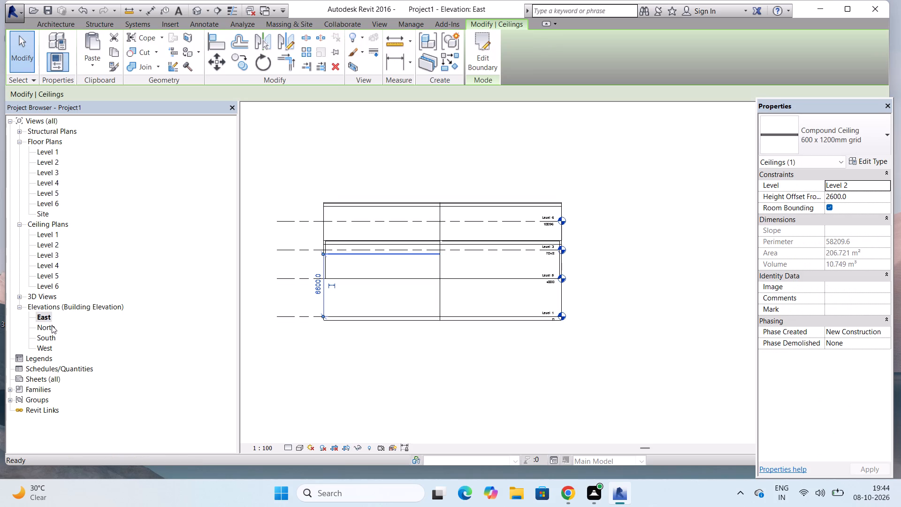
double_click(42, 327)
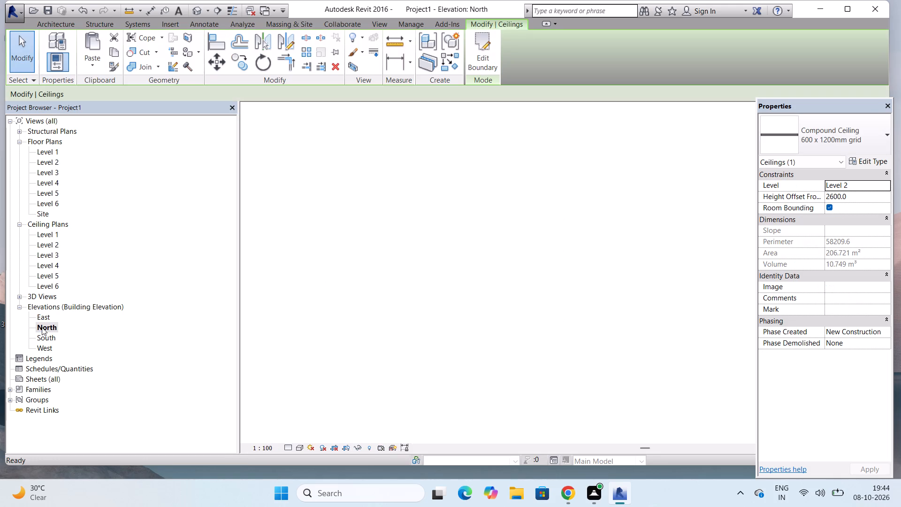
double_click(43, 335)
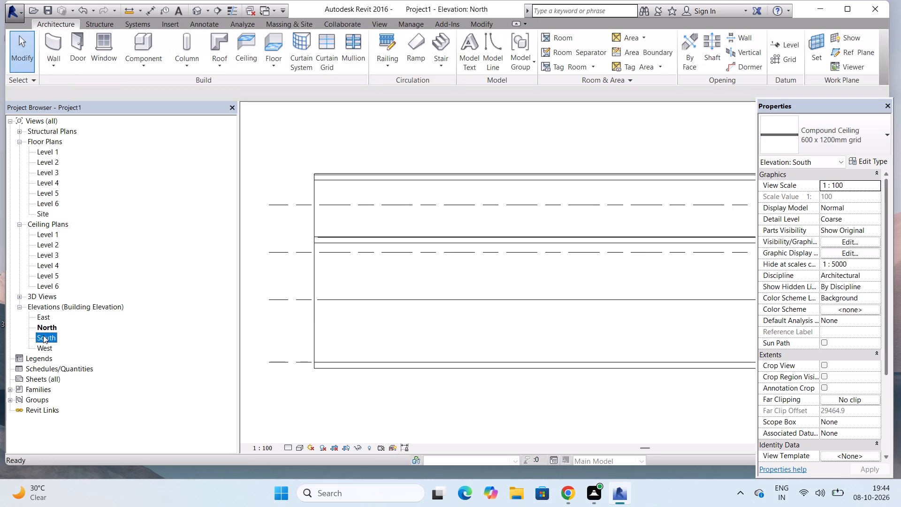
scroll(43, 335, "down", 4)
scroll(341, 292, "down", 6)
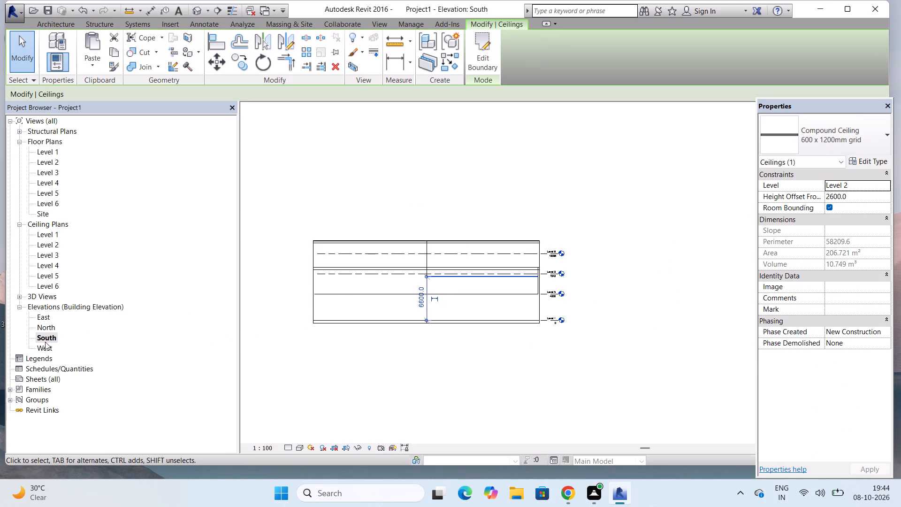
double_click(45, 349)
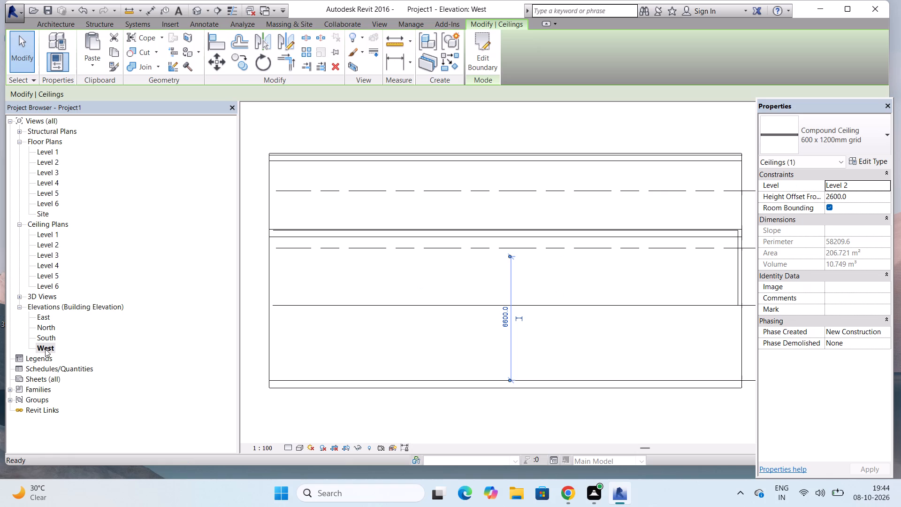
left_click(45, 349)
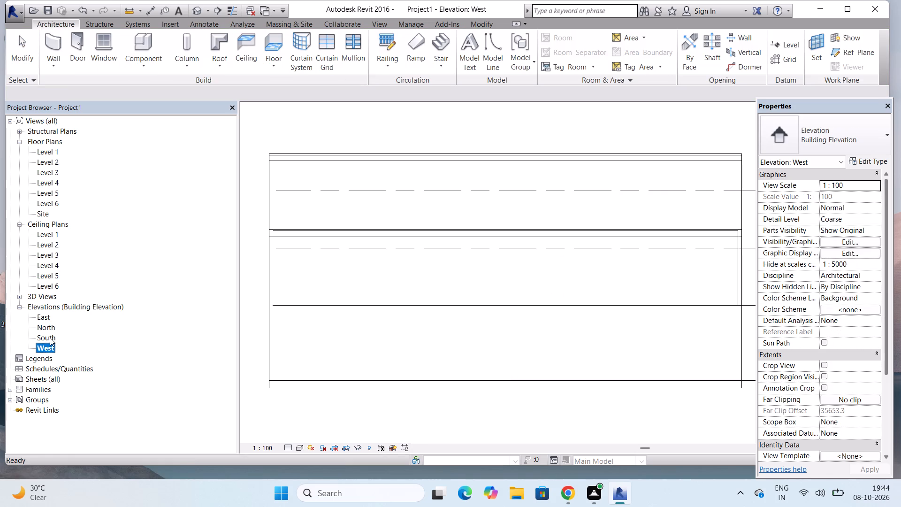
double_click(51, 335)
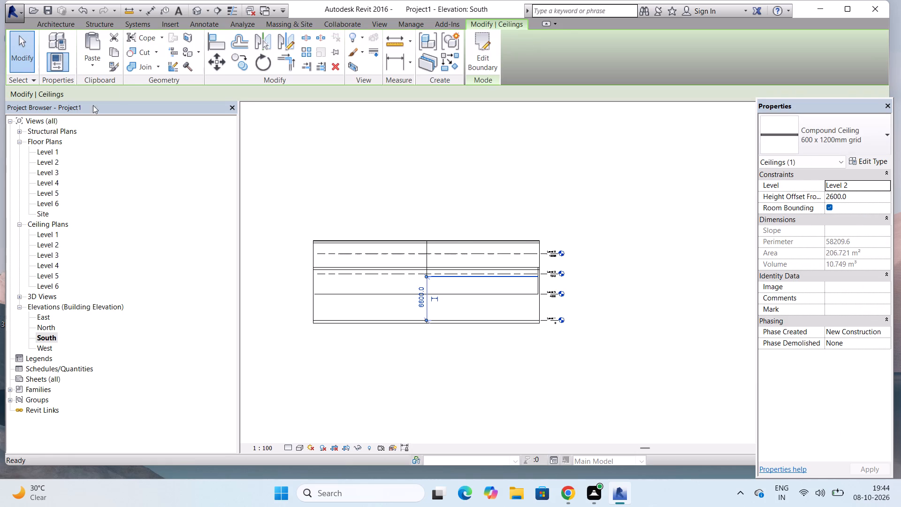
double_click(198, 14)
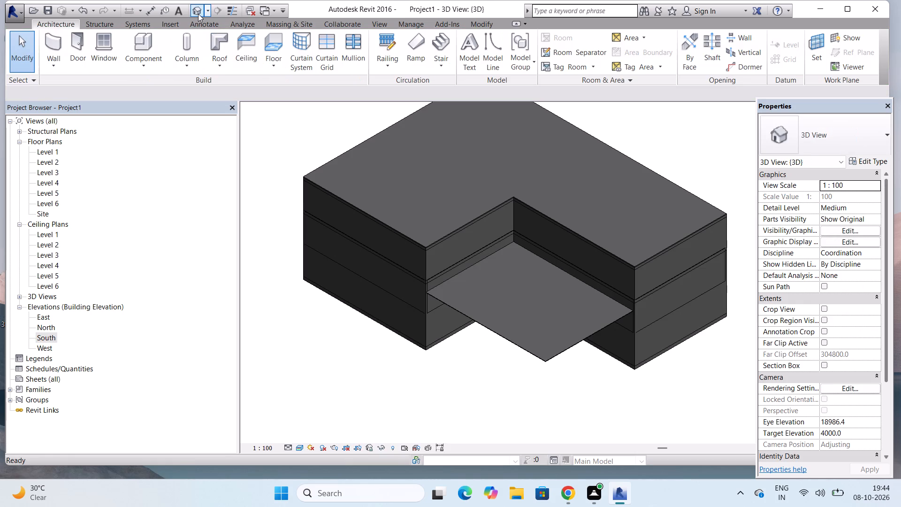
scroll(568, 261, "up", 3)
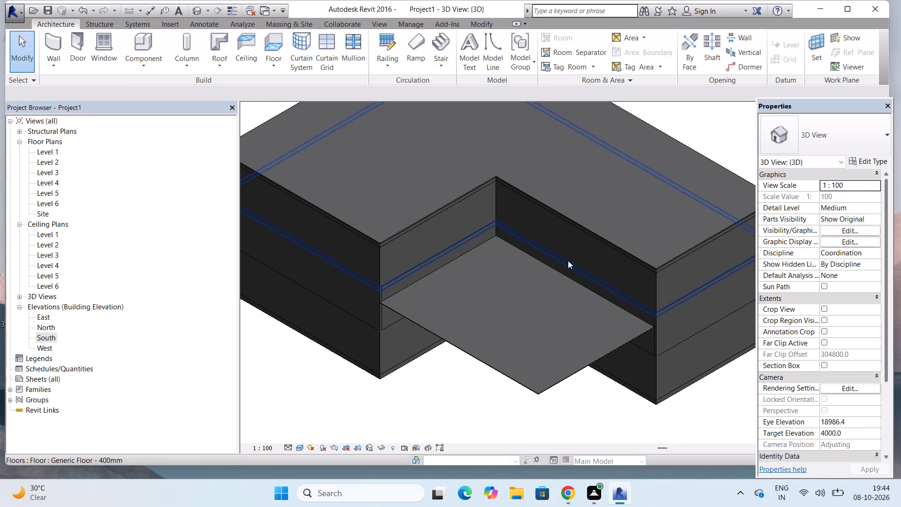
scroll(648, 331, "up", 3)
Inspect the ceiling and the Level 2 floor in the North elevation.
left_click(610, 374)
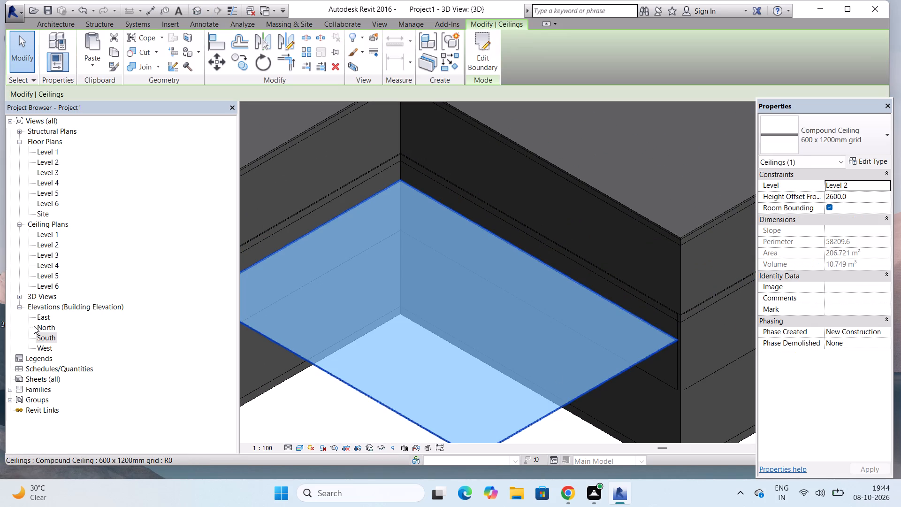
left_click(38, 326)
double_click(38, 326)
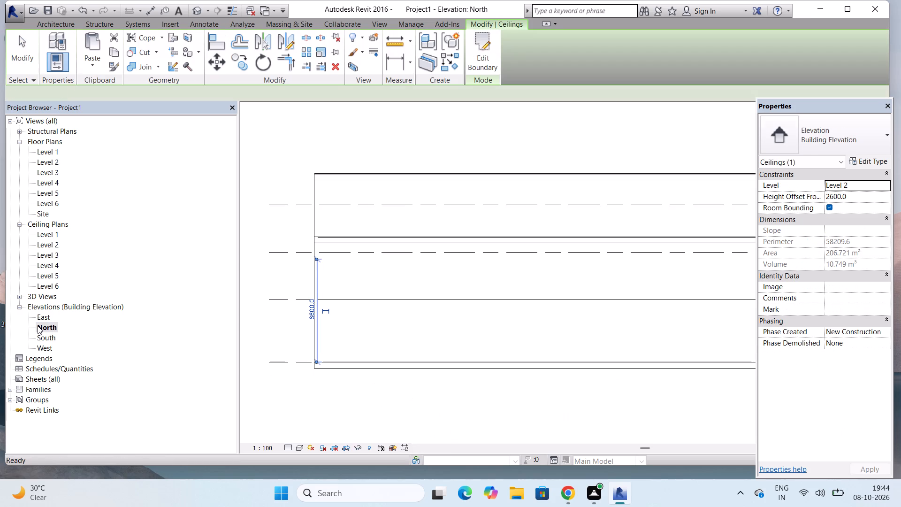
left_click(384, 233)
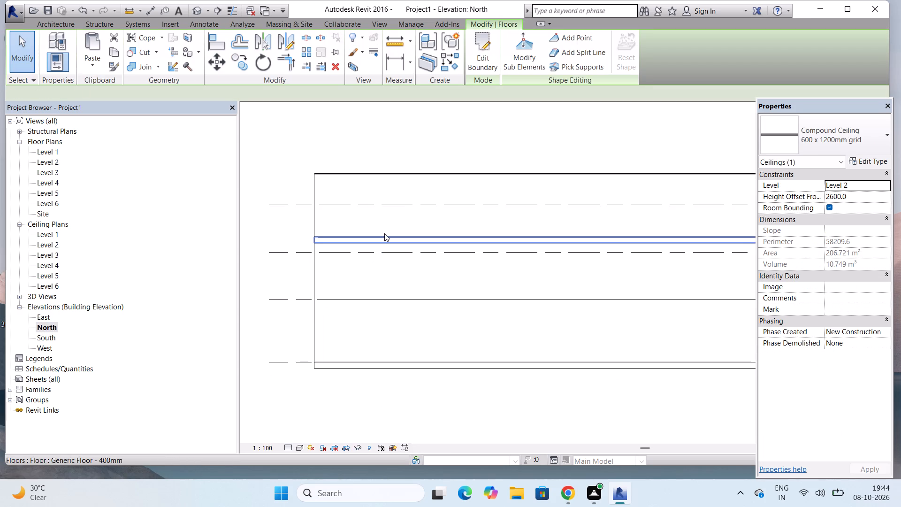
scroll(384, 234, "down", 7)
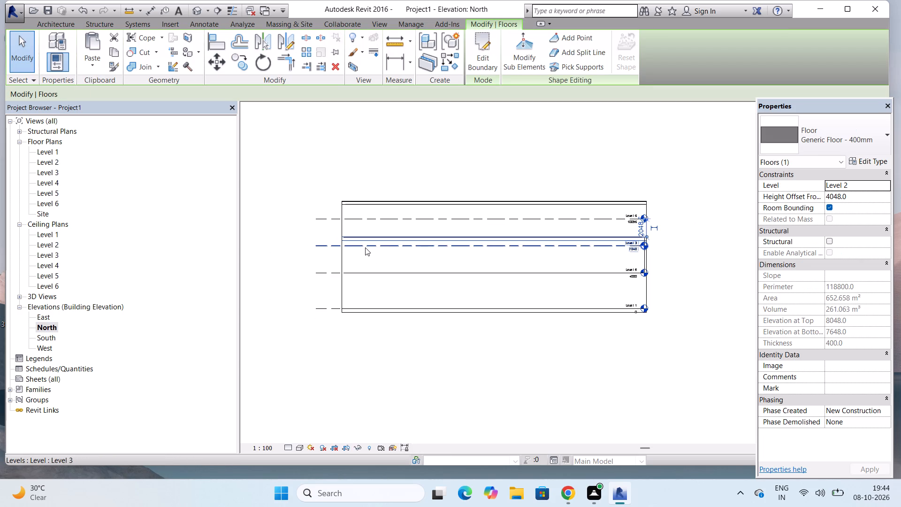
key("Escape")
key("Escape")
key("Escape")
key("Escape")
key("Escape")
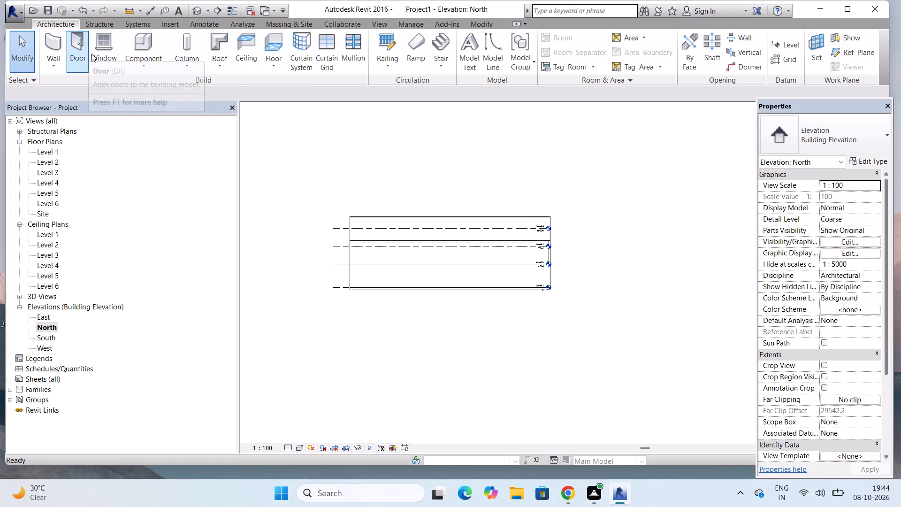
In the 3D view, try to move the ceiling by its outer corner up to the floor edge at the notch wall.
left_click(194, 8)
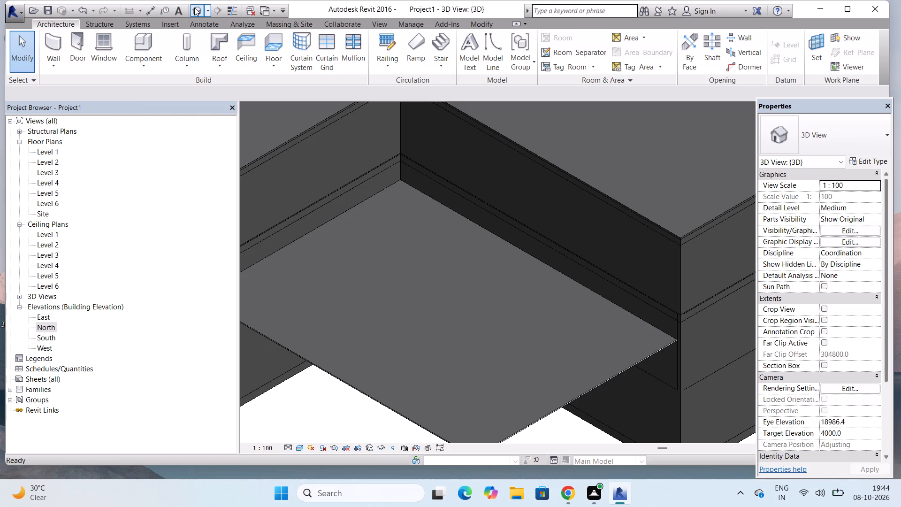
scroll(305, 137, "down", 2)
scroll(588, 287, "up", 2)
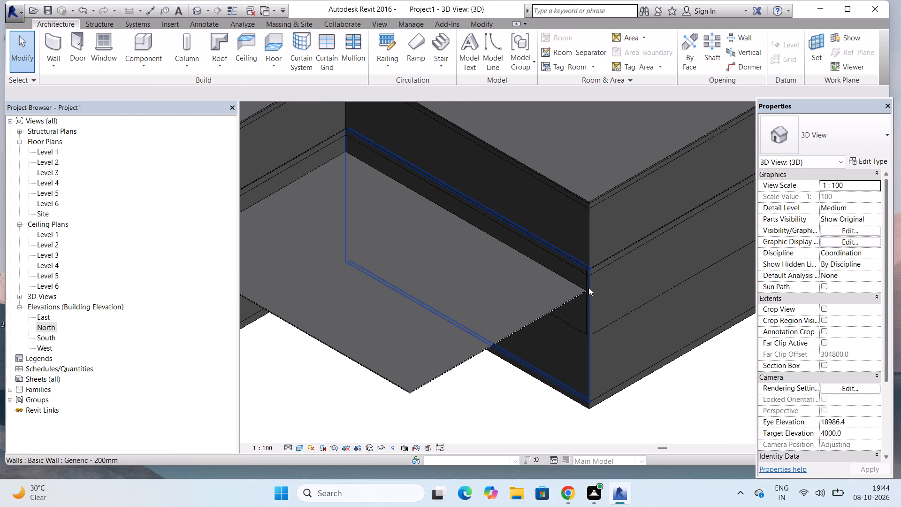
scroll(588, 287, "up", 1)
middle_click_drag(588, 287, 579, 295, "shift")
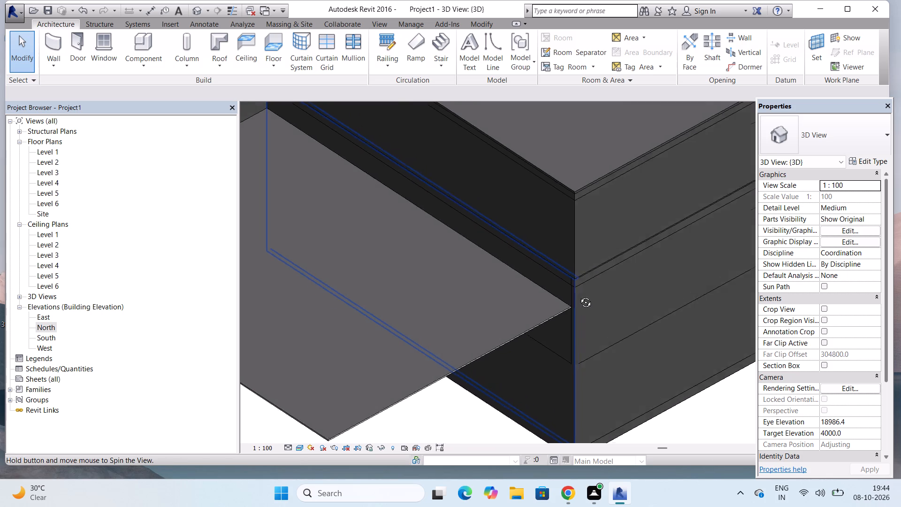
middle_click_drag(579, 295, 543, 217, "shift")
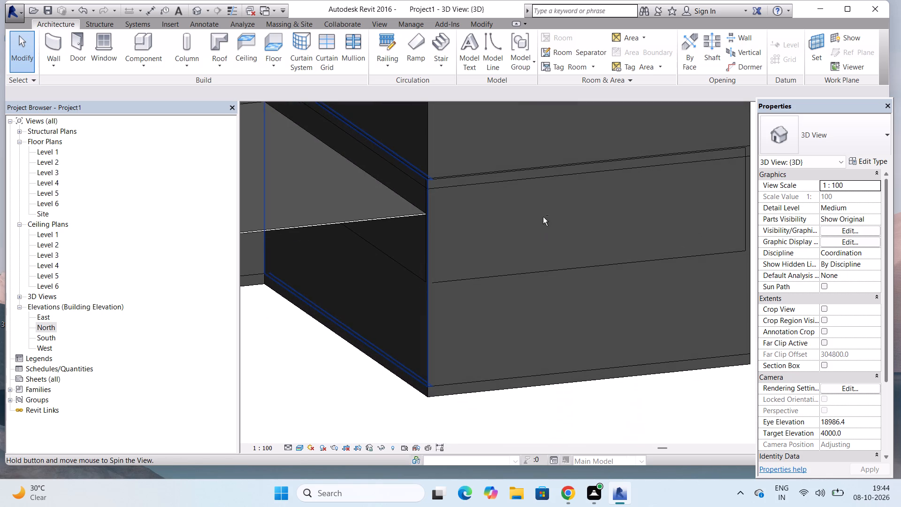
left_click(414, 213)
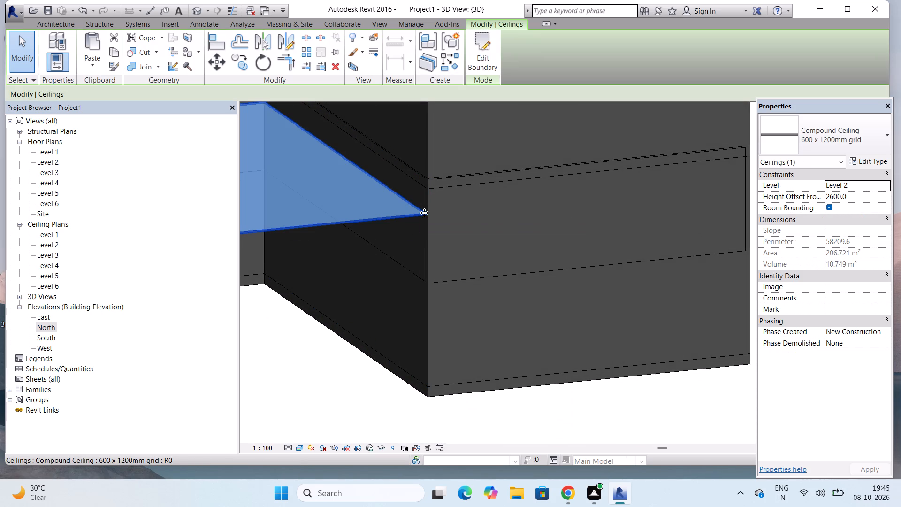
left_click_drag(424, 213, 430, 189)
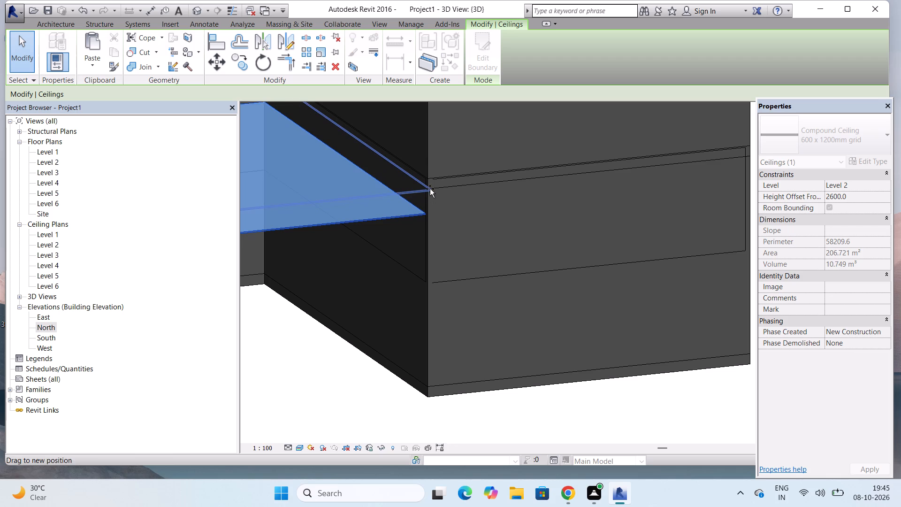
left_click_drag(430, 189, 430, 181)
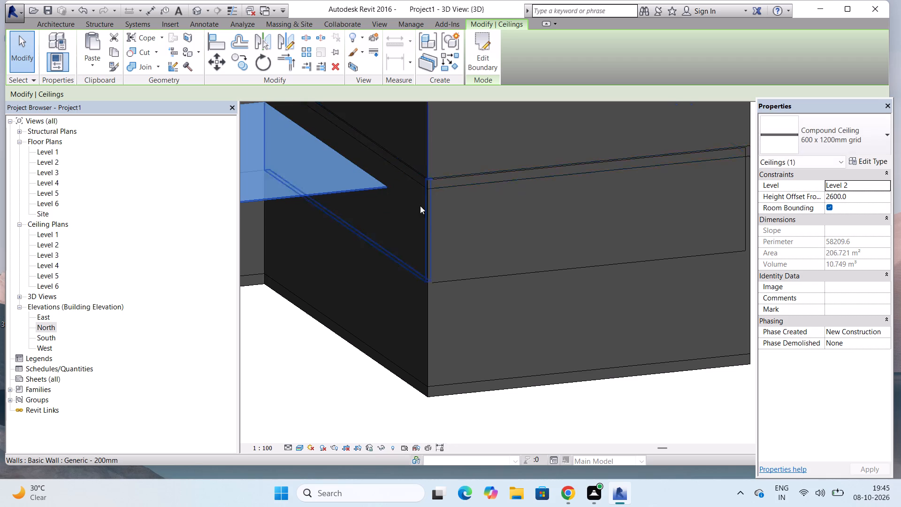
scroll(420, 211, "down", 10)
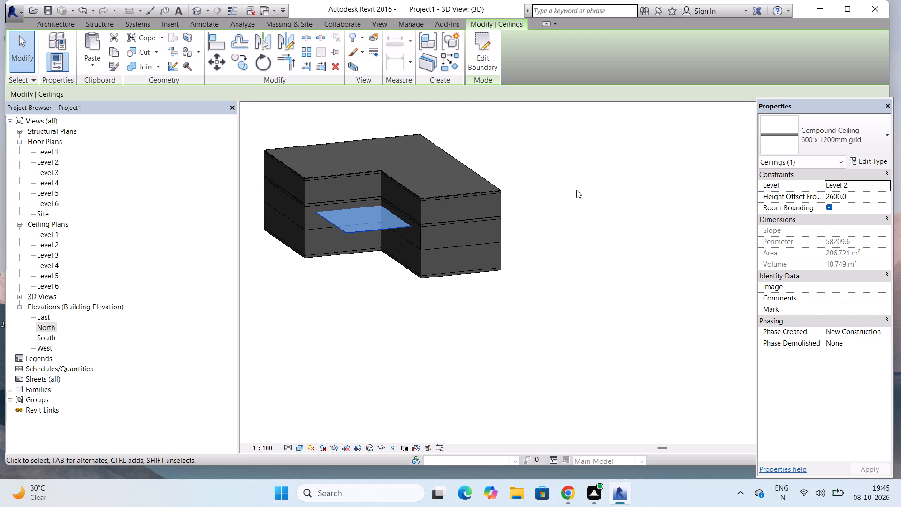
In the East elevation, move the ceiling up to the top of the floor slab above it, at a 3948 mm height offset.
double_click(45, 340)
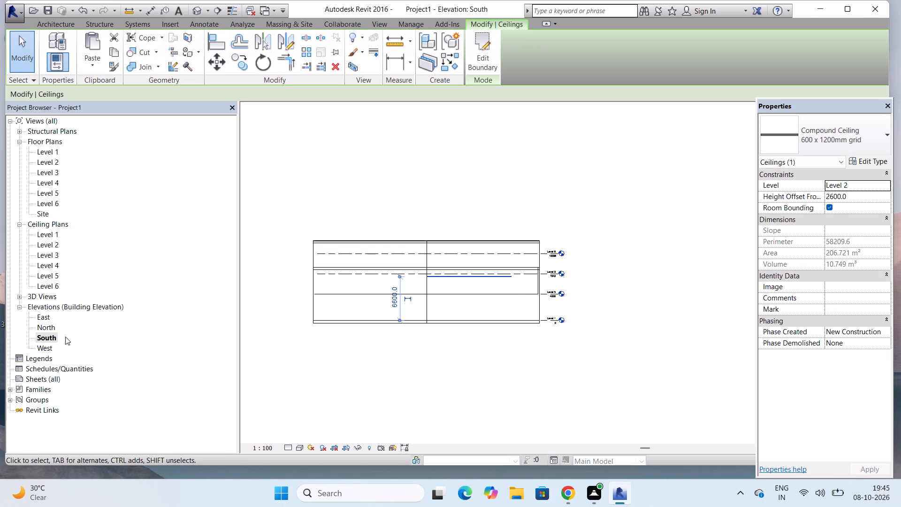
double_click(44, 328)
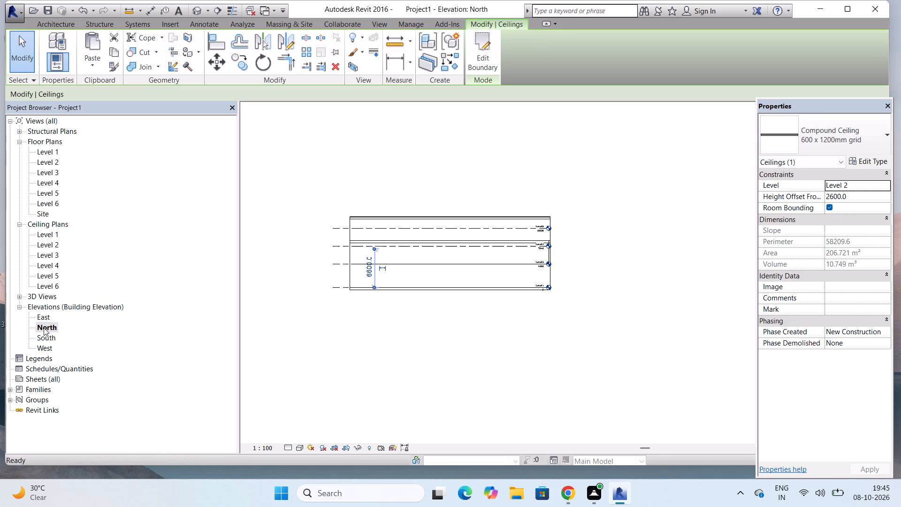
double_click(44, 328)
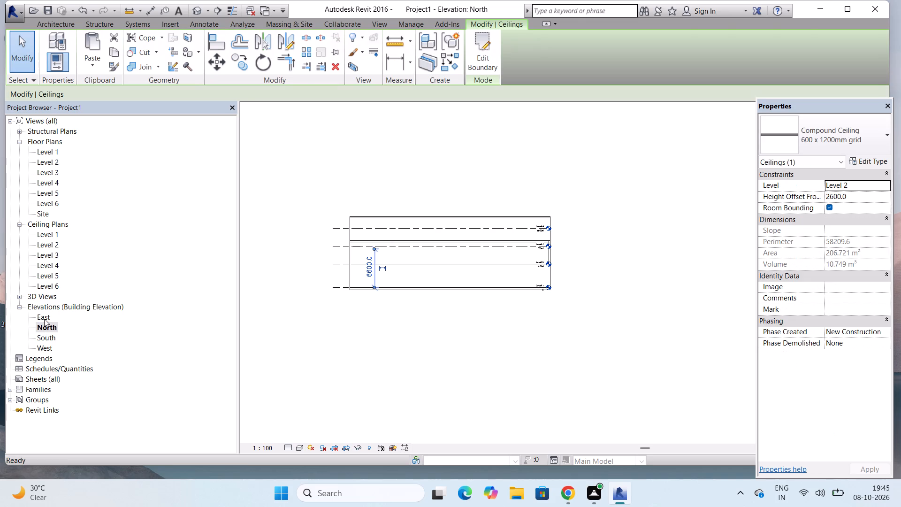
double_click(44, 319)
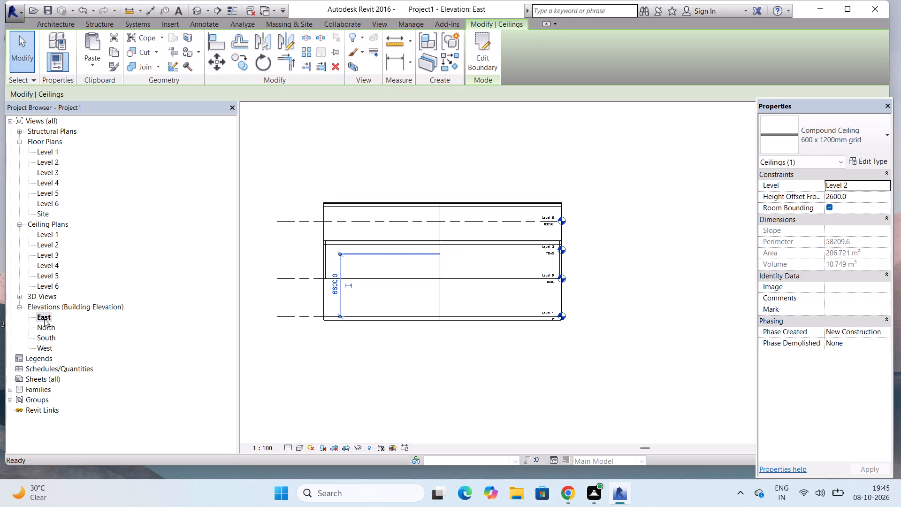
scroll(389, 239, "up", 4)
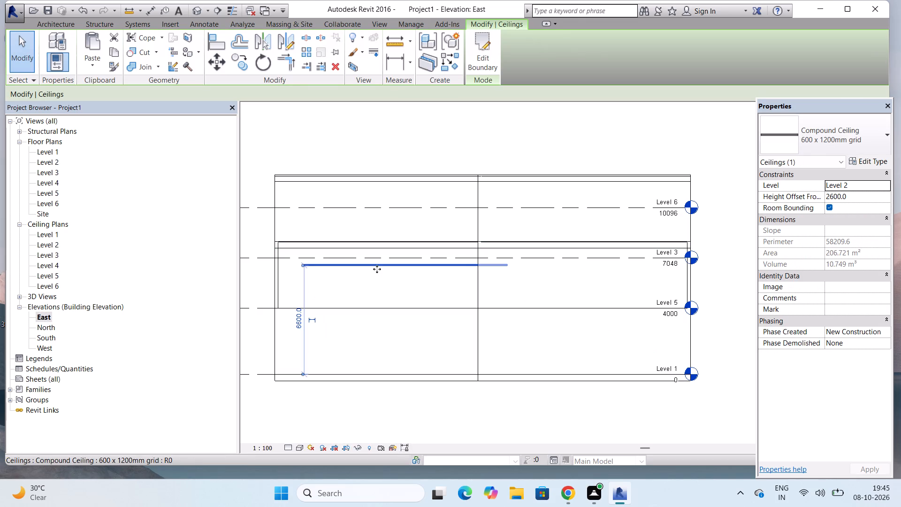
left_click(378, 263)
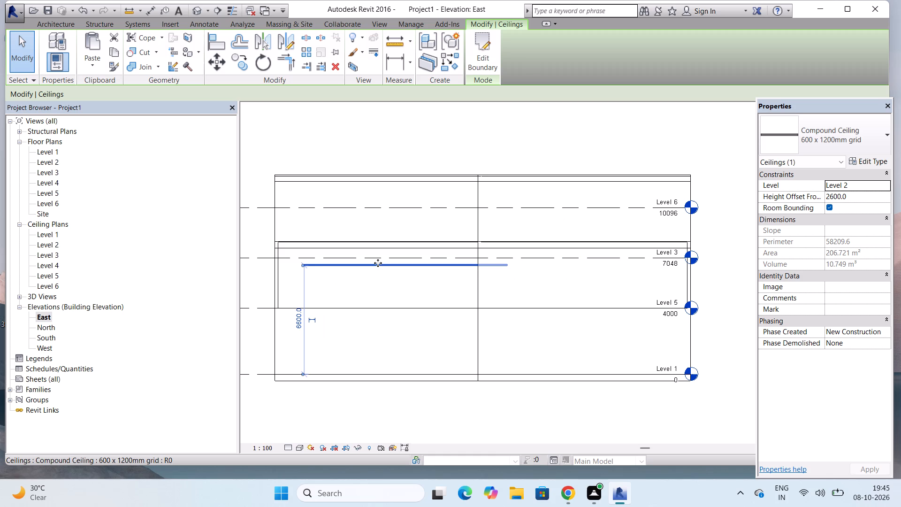
left_click(208, 59)
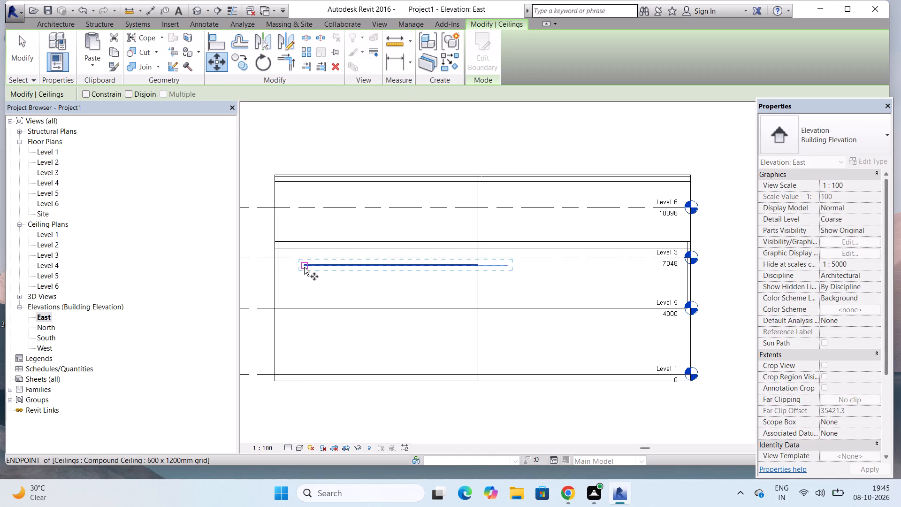
left_click_drag(304, 264, 308, 244)
left_click(308, 244)
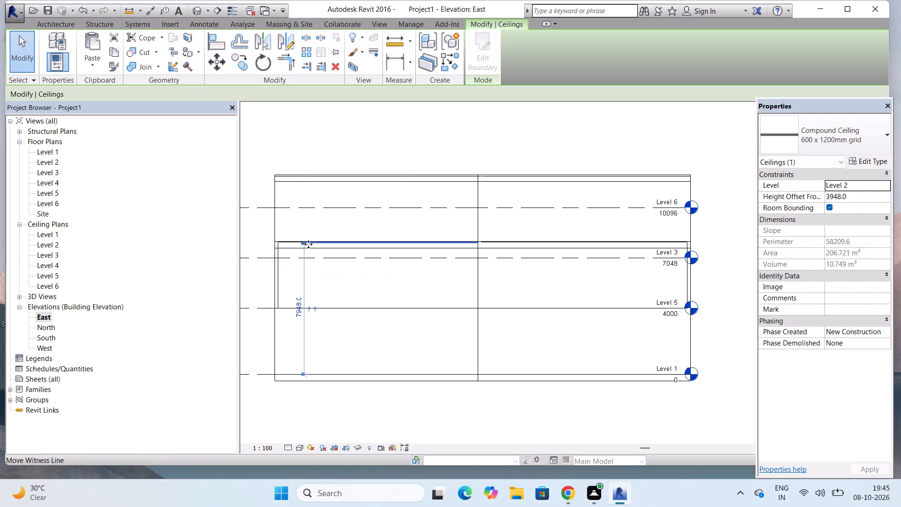
Edit the ceiling's boundary in the 3D view and shift its inner edge from under the roof onto the notch wall.
double_click(198, 12)
scroll(394, 203, "up", 9)
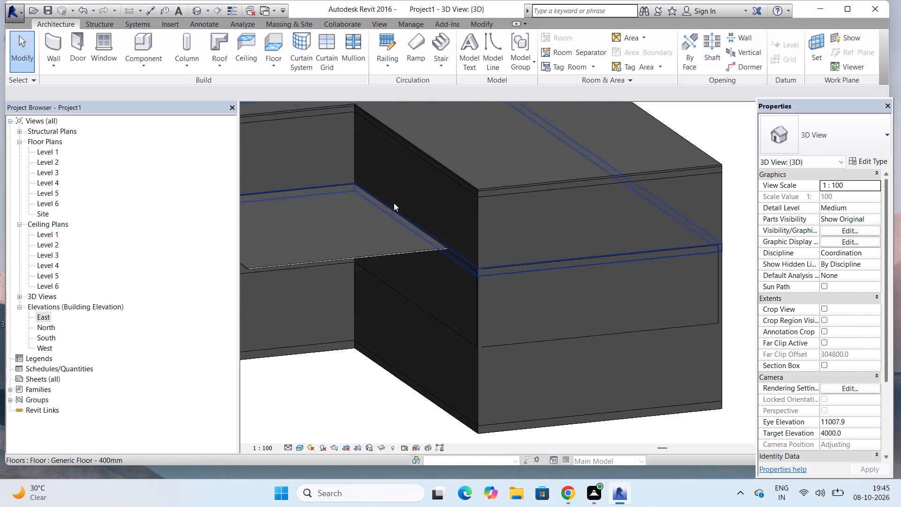
scroll(394, 203, "down", 5)
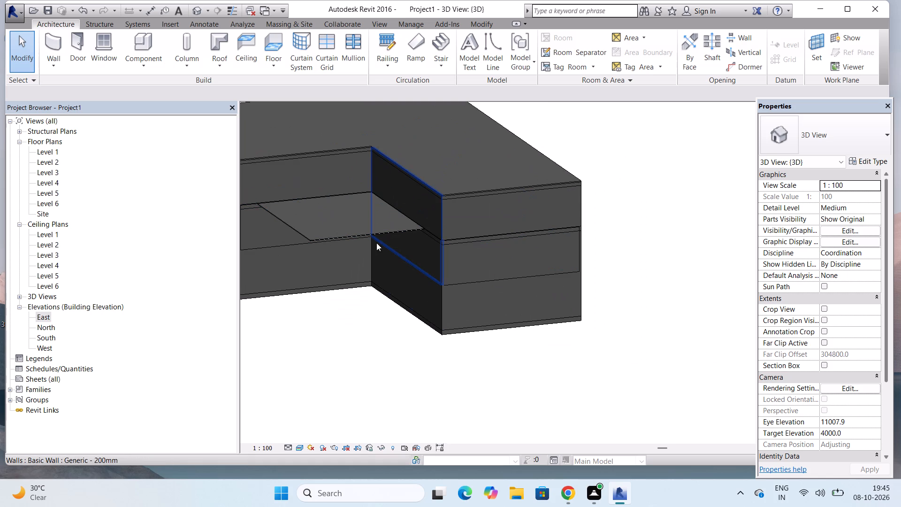
middle_click_drag(301, 331, 439, 325, "shift")
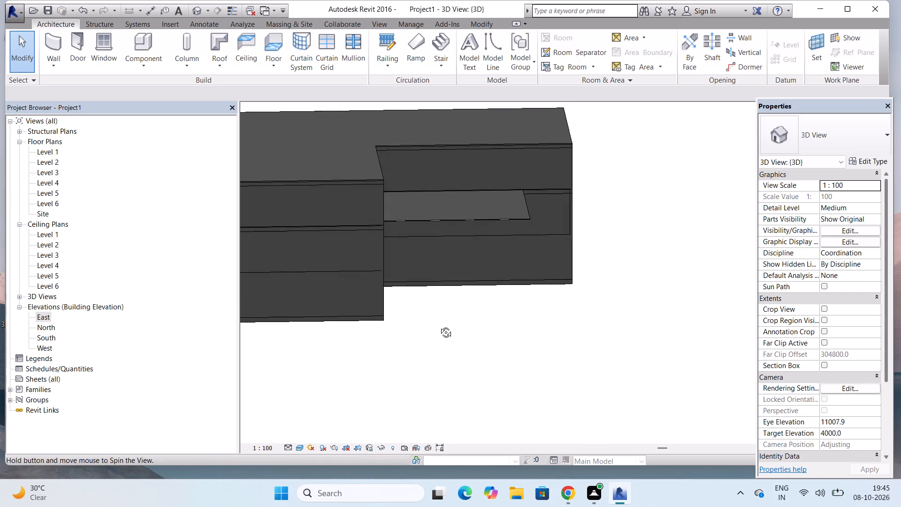
middle_click_drag(439, 325, 430, 428, "shift")
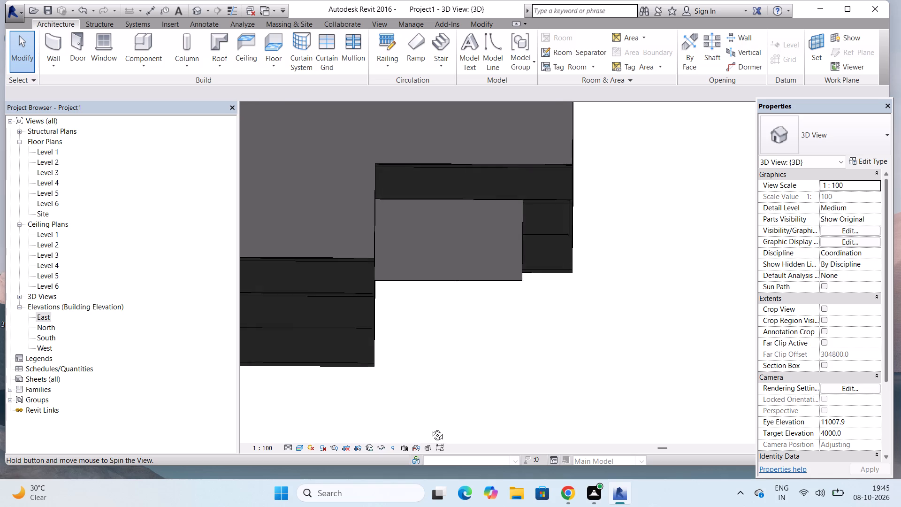
middle_click_drag(430, 428, 419, 498, "shift")
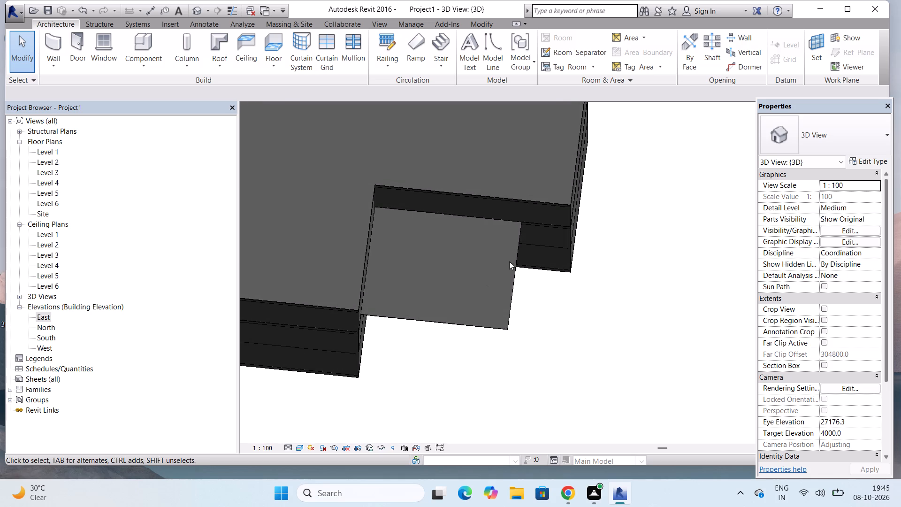
triple_click(513, 265)
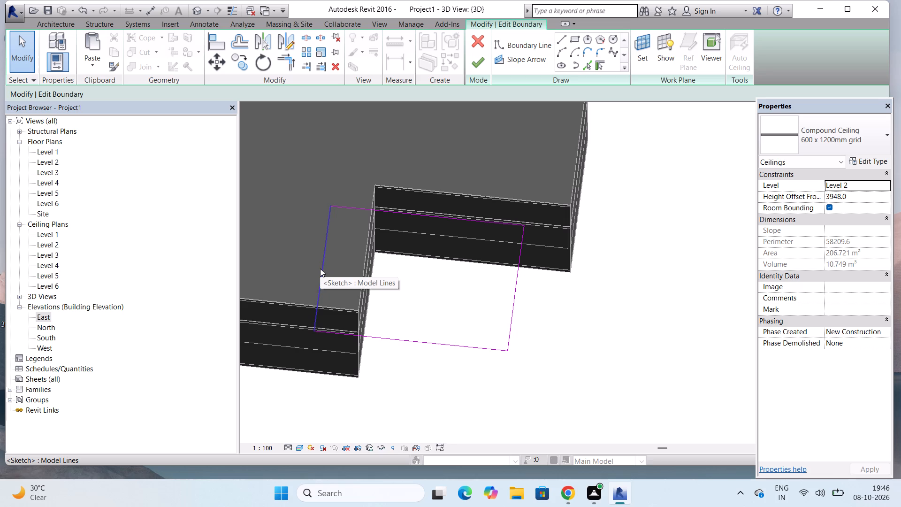
left_click_drag(322, 269, 346, 272)
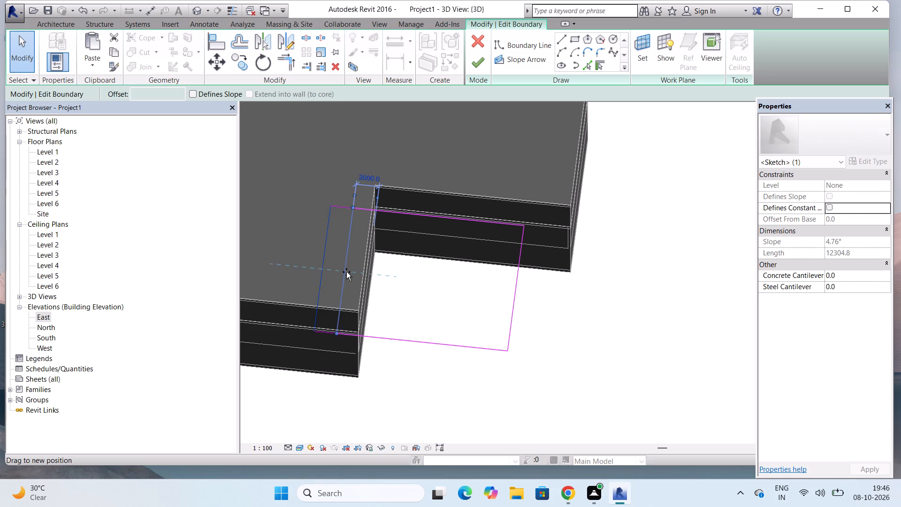
left_click_drag(346, 272, 363, 273)
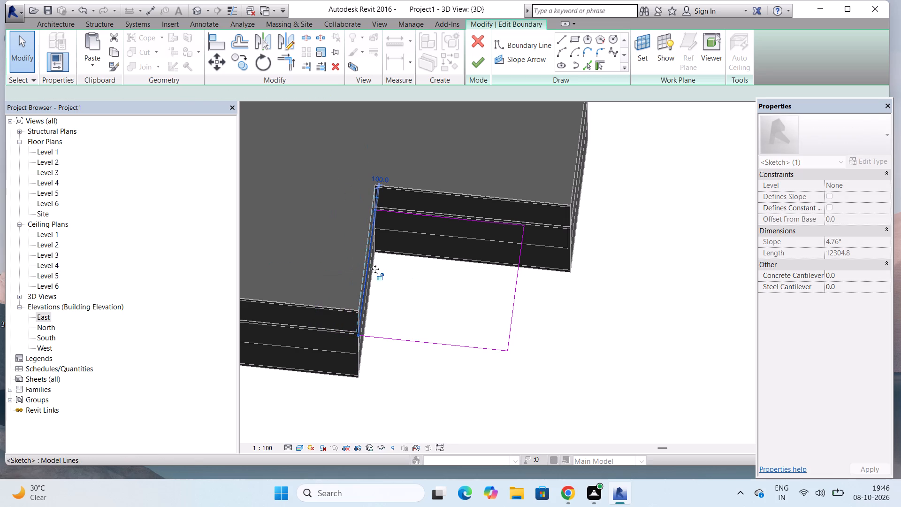
Stretch the boundary's opposite edge to the building's outer wall line, about 16900 mm from the notch wall, and finish the ceiling edit.
left_click_drag(516, 276, 527, 277)
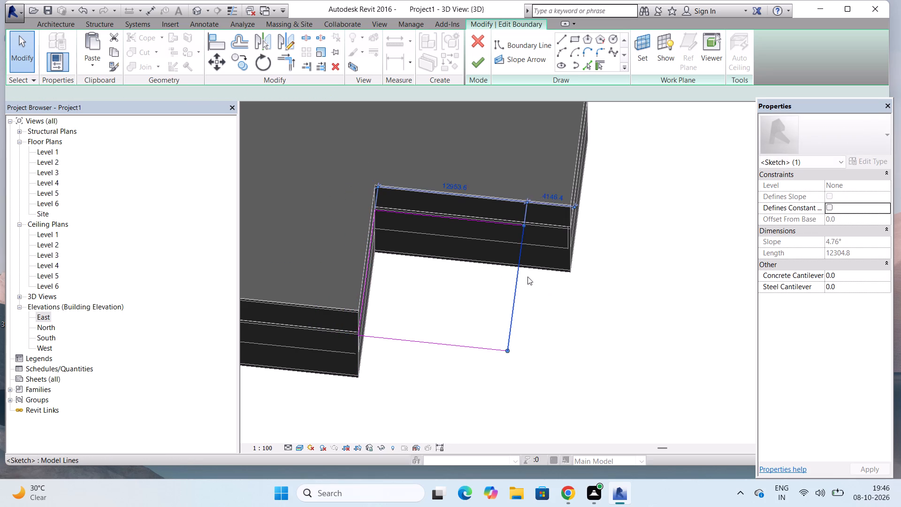
left_click_drag(527, 277, 561, 279)
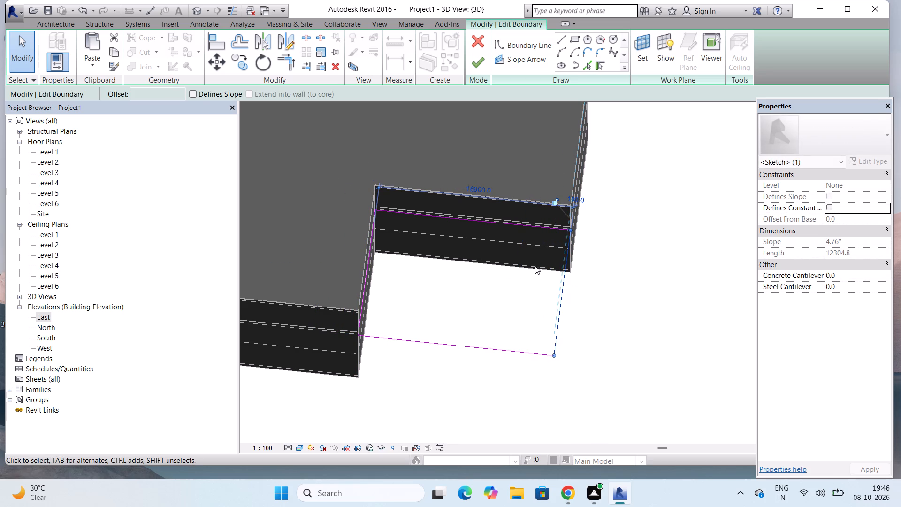
left_click(476, 62)
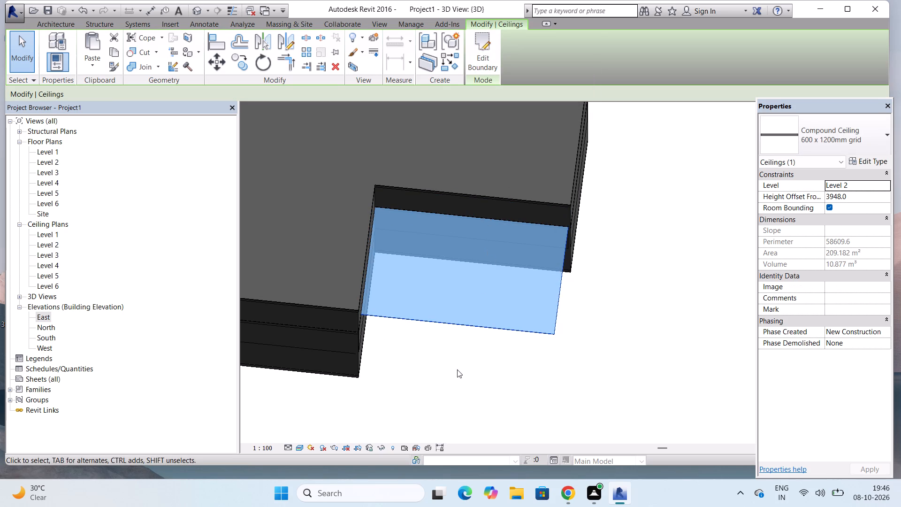
middle_click_drag(466, 358, 469, 357, "shift")
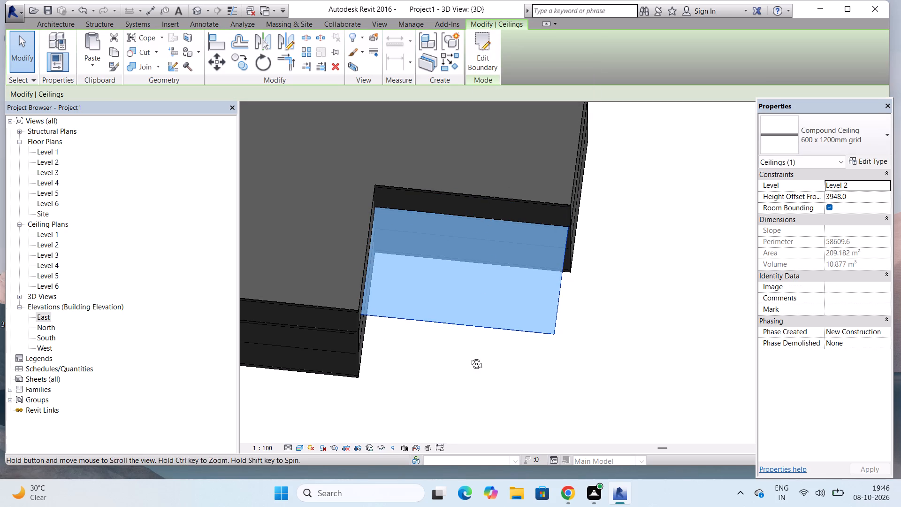
middle_click_drag(469, 357, 484, 168, "shift")
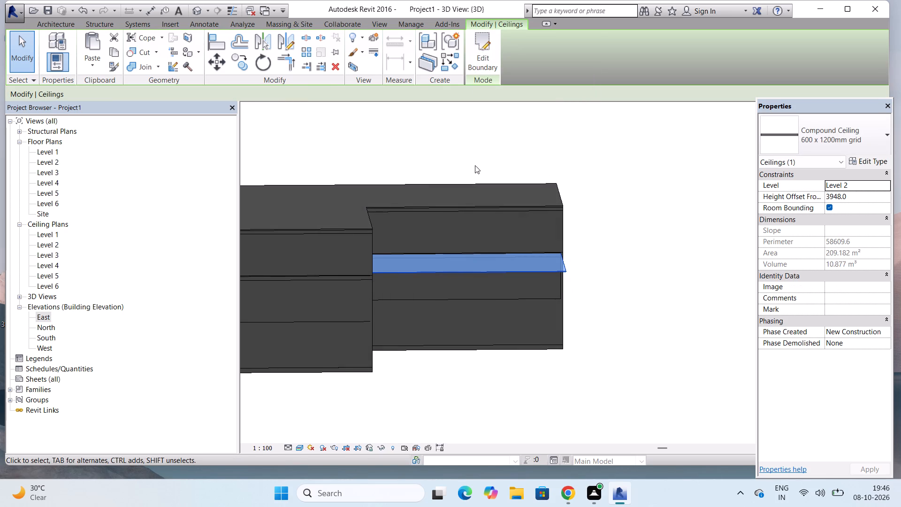
key("Escape")
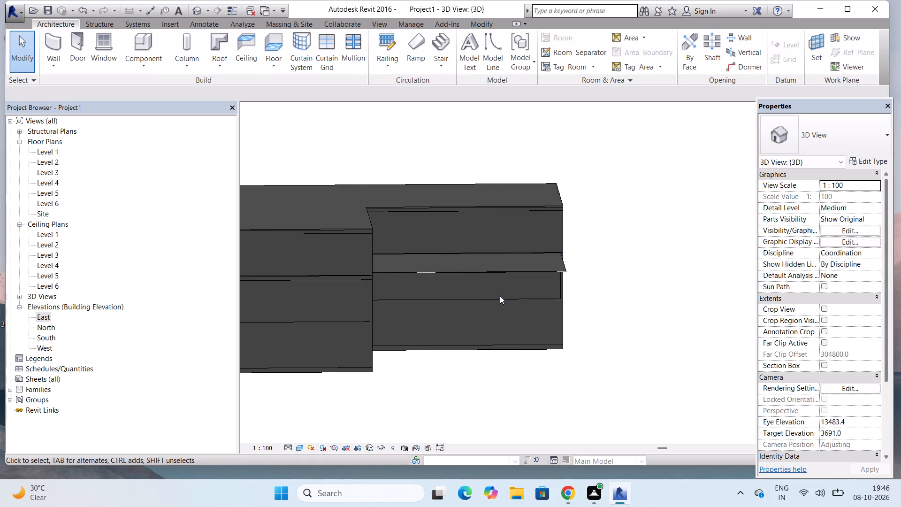
scroll(500, 297, "up", 2)
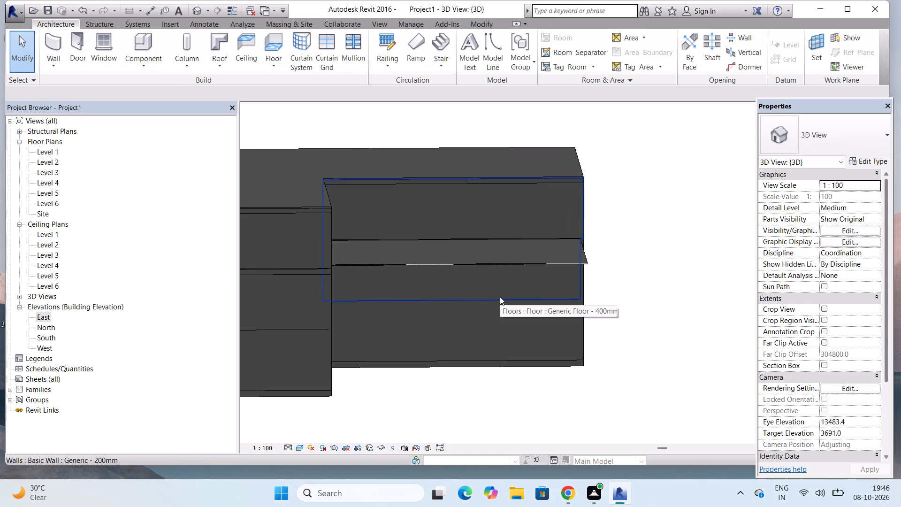
Start placing a door and browse the family library to the US Imperial Doors folder for loading.
left_click(82, 45)
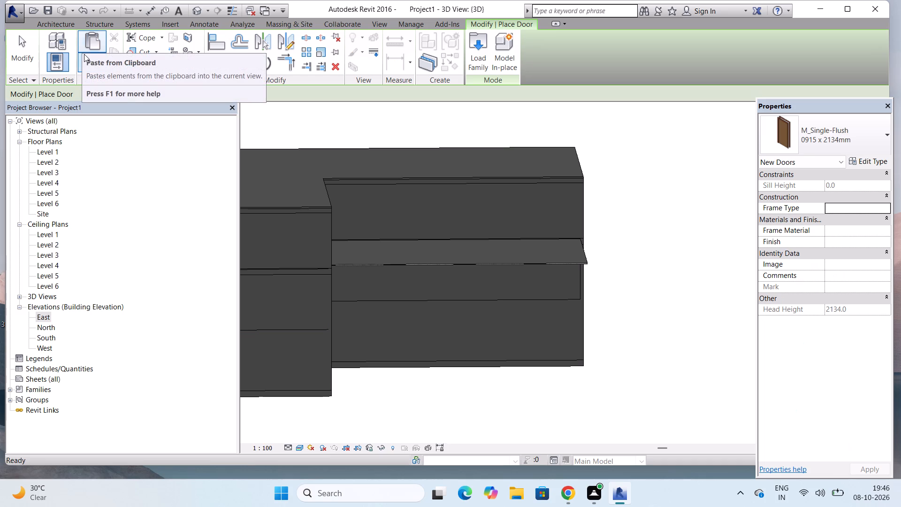
left_click(473, 56)
double_click(473, 56)
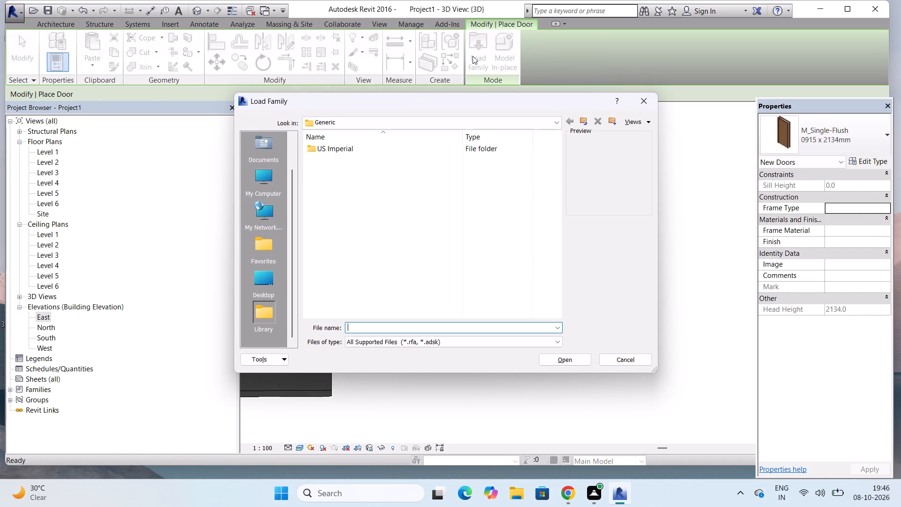
double_click(360, 147)
scroll(370, 187, "down", 3)
scroll(369, 228, "down", 12)
scroll(353, 265, "up", 3)
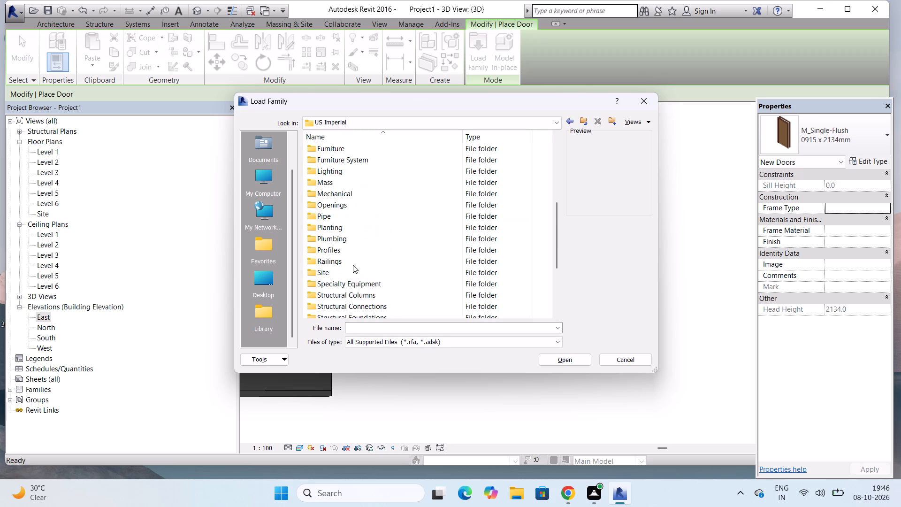
scroll(353, 265, "up", 4)
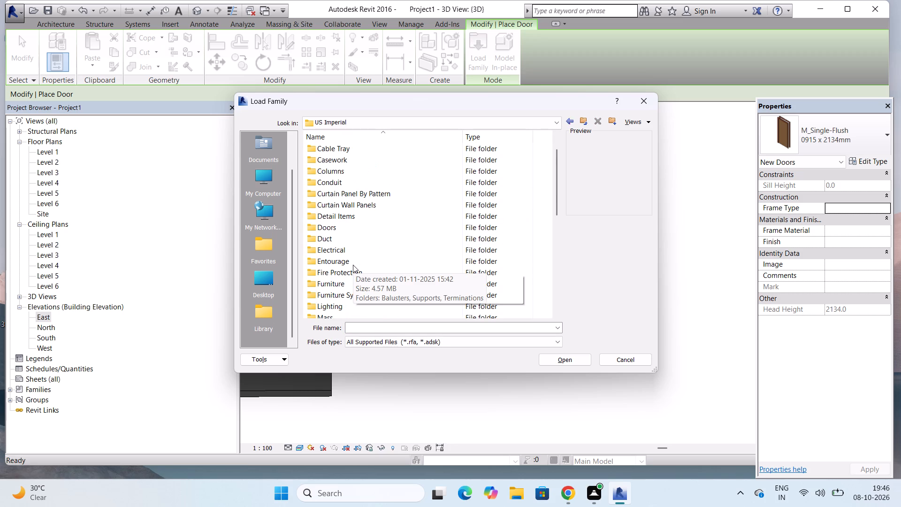
left_click(341, 230)
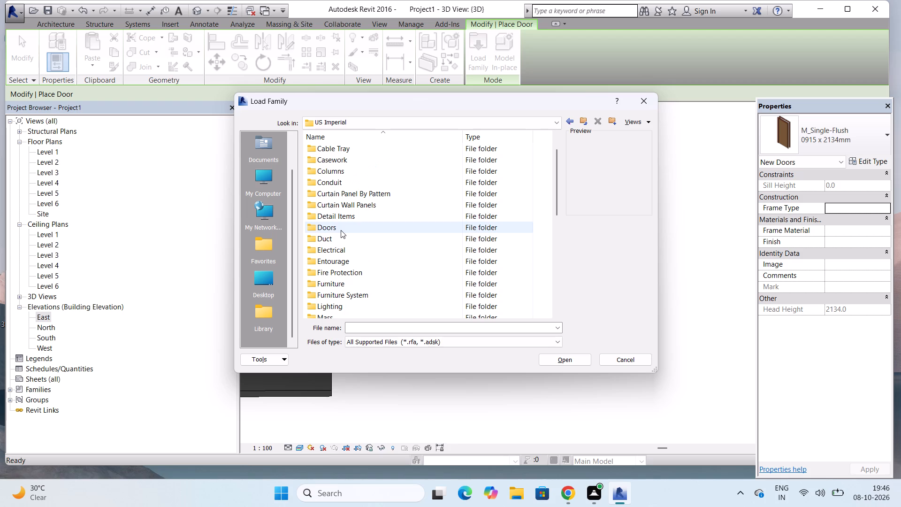
double_click(341, 230)
Compare the previews of the door families and choose Door-Double-Flush_Panel-Double-Acting for loading.
scroll(341, 230, "down", 1)
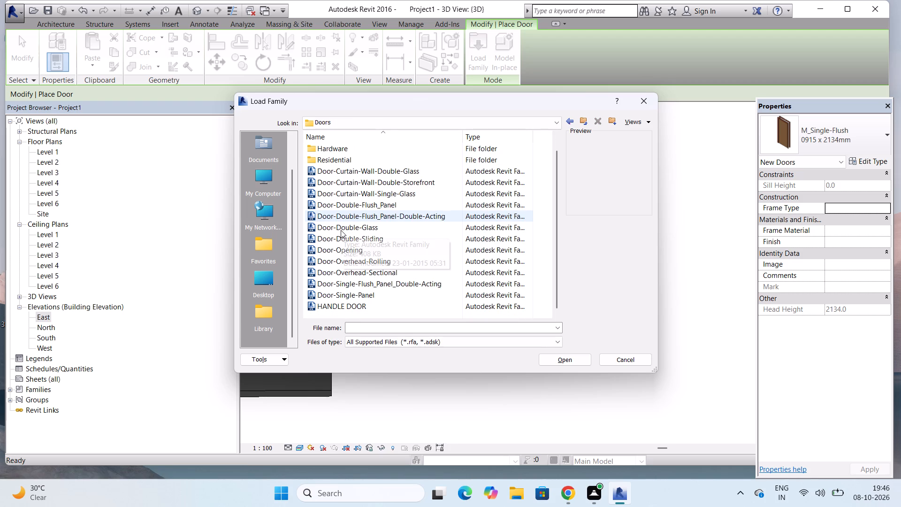
left_click(332, 307)
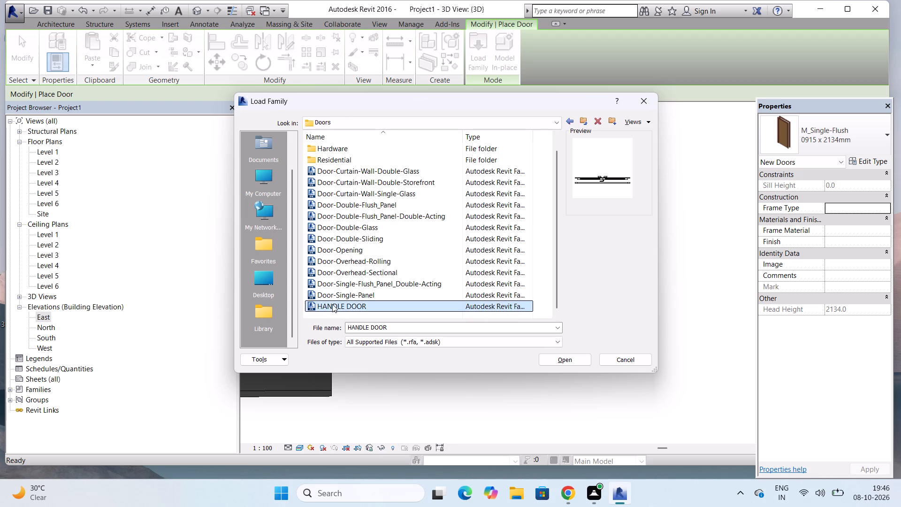
left_click(333, 294)
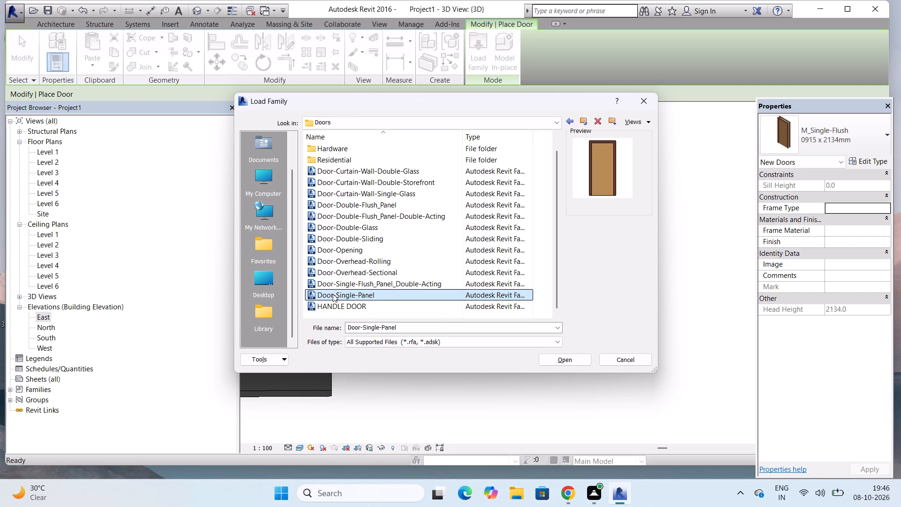
left_click(333, 283)
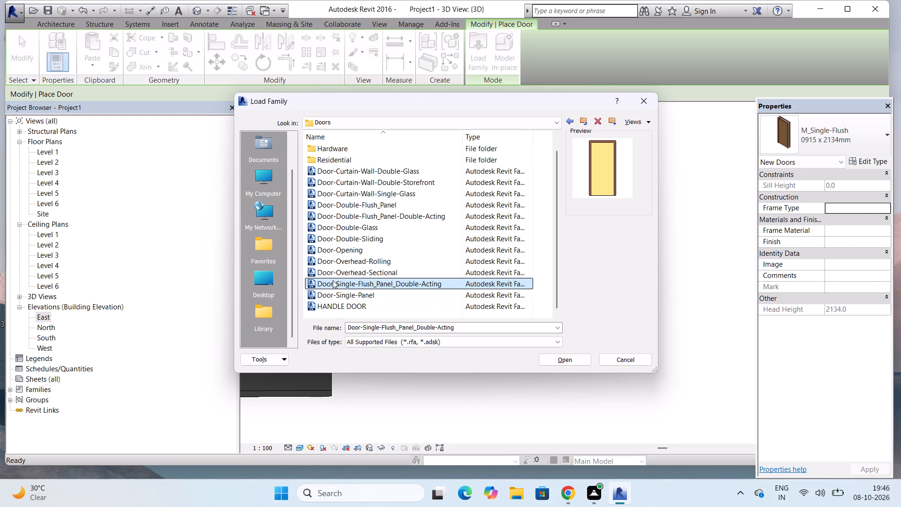
left_click(335, 270)
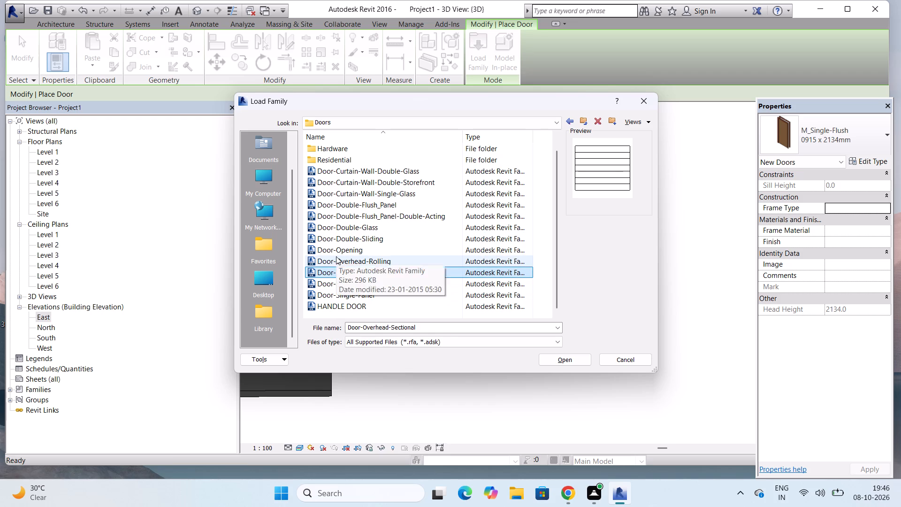
left_click(336, 256)
left_click(336, 253)
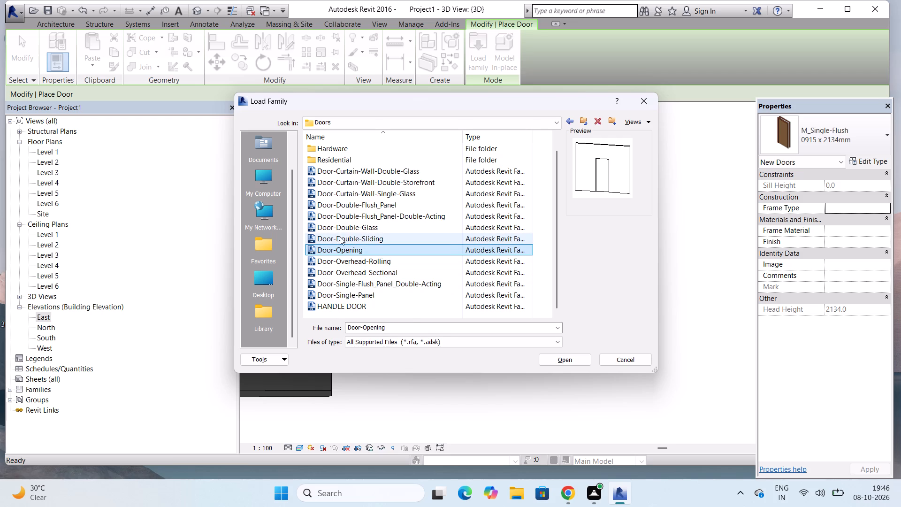
left_click(340, 234)
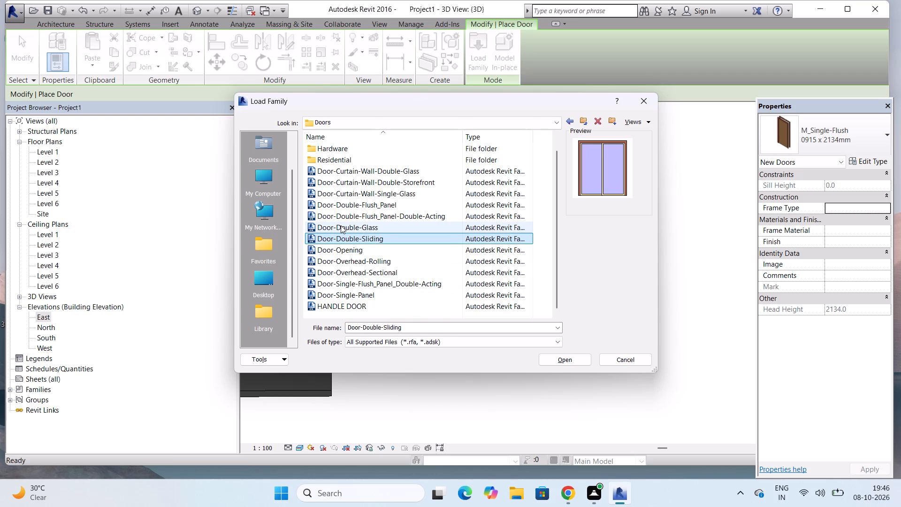
left_click(341, 225)
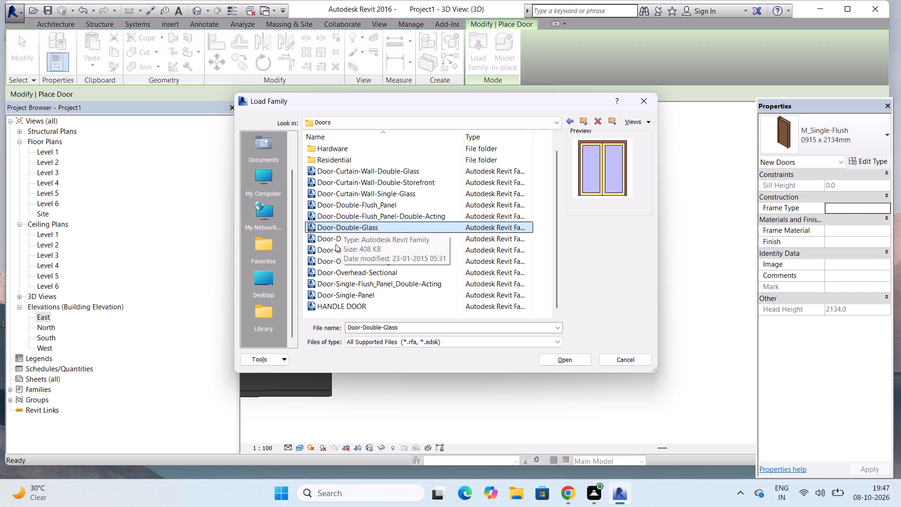
left_click(339, 214)
left_click(557, 361)
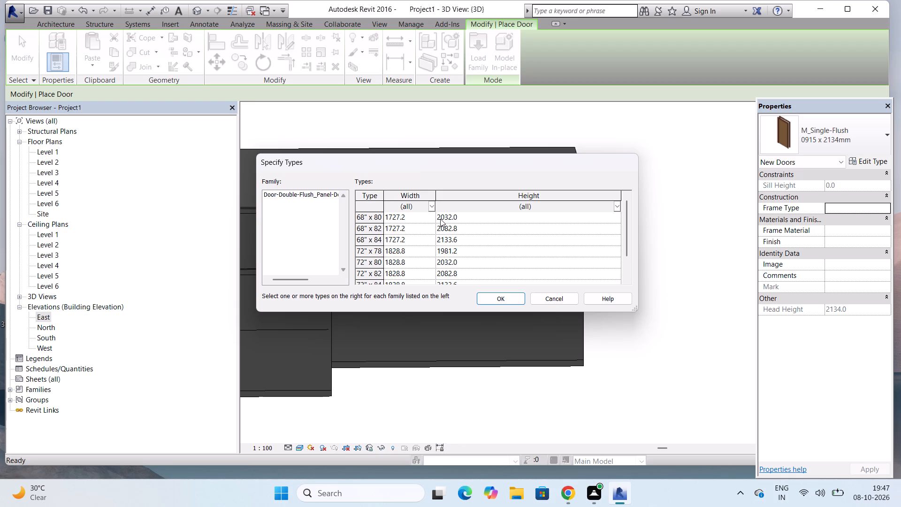
Load the double-acting door family's 72" x 78" type, 1828.8 mm wide and 1981.2 mm high.
scroll(440, 219, "down", 3)
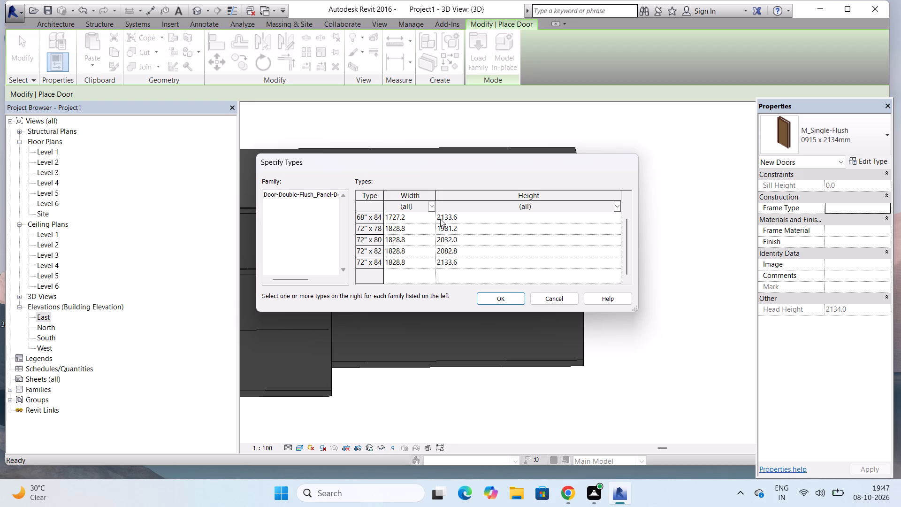
scroll(440, 219, "up", 6)
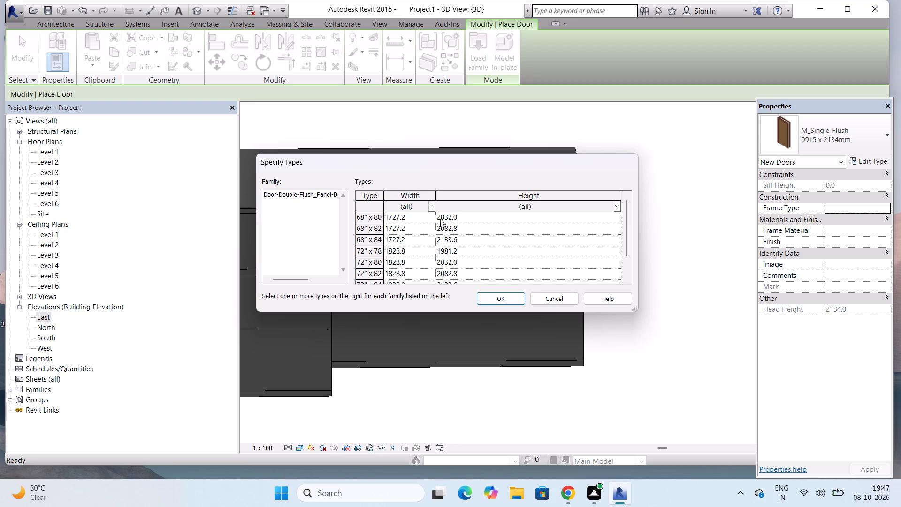
scroll(440, 219, "down", 2)
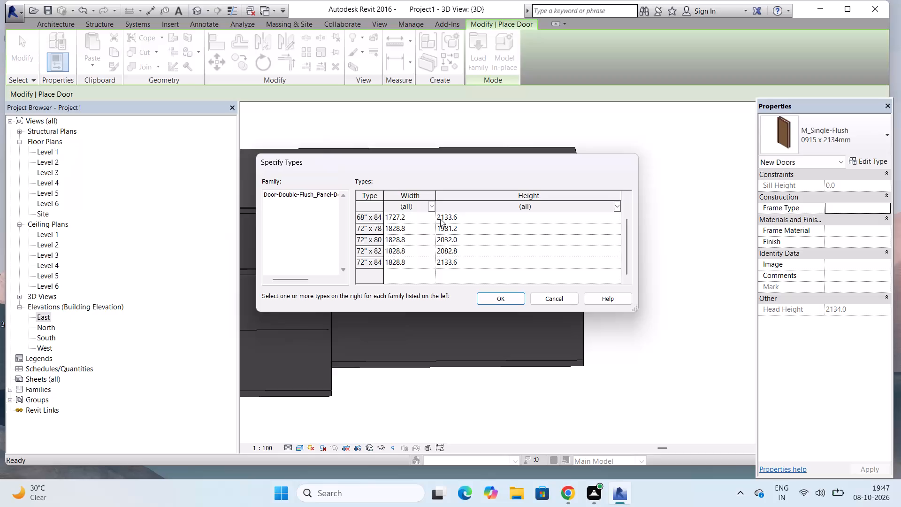
scroll(440, 219, "up", 3)
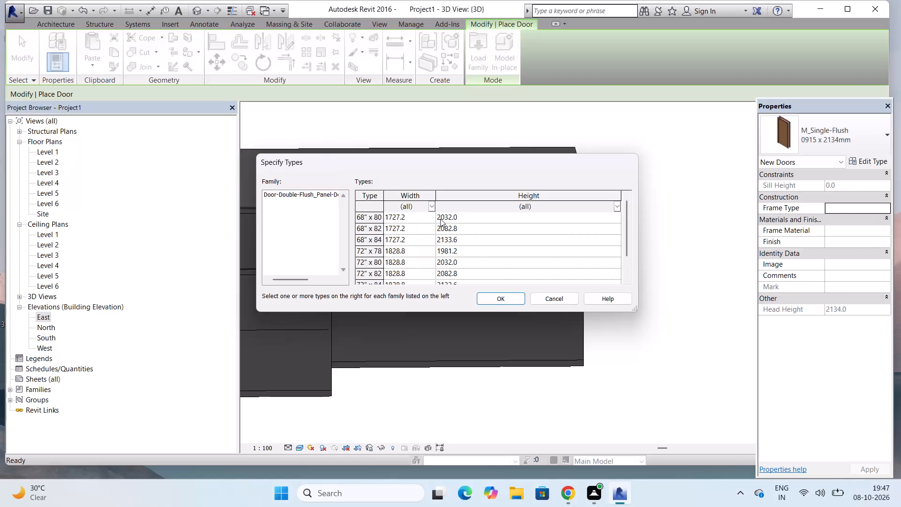
scroll(379, 257, "down", 1)
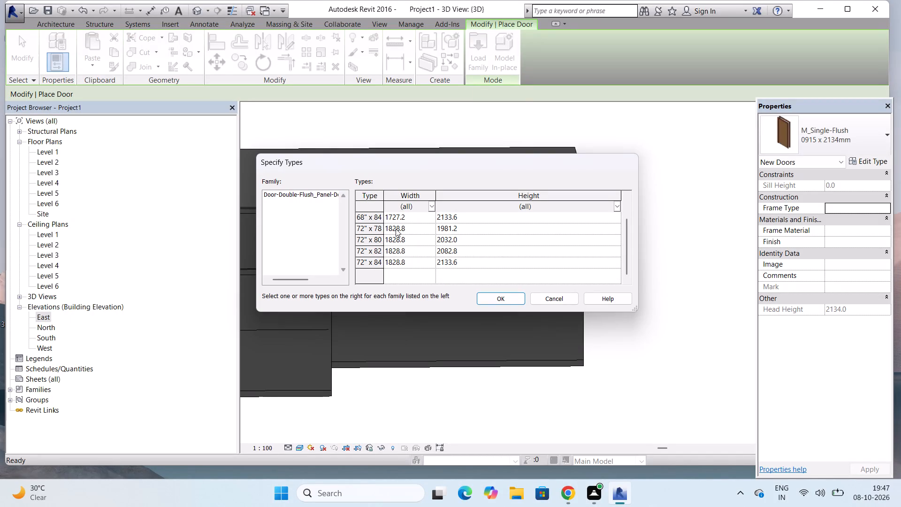
left_click(448, 227)
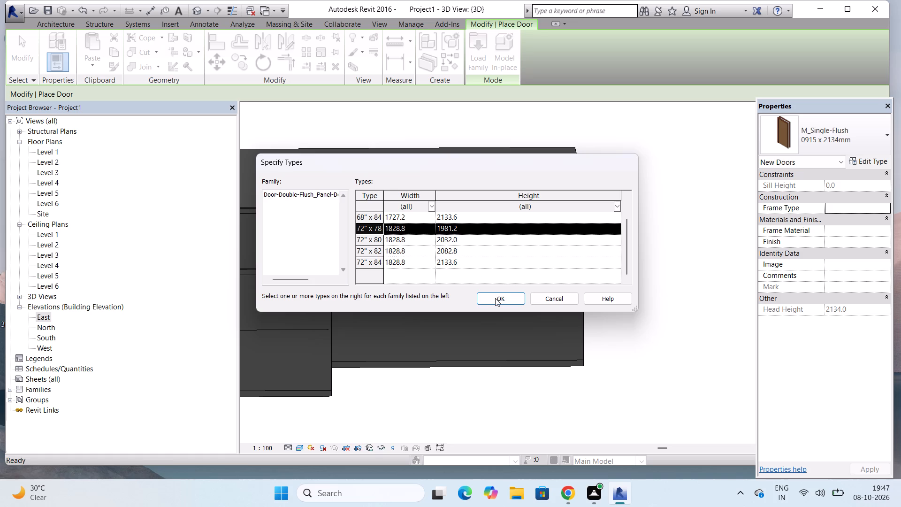
left_click(495, 298)
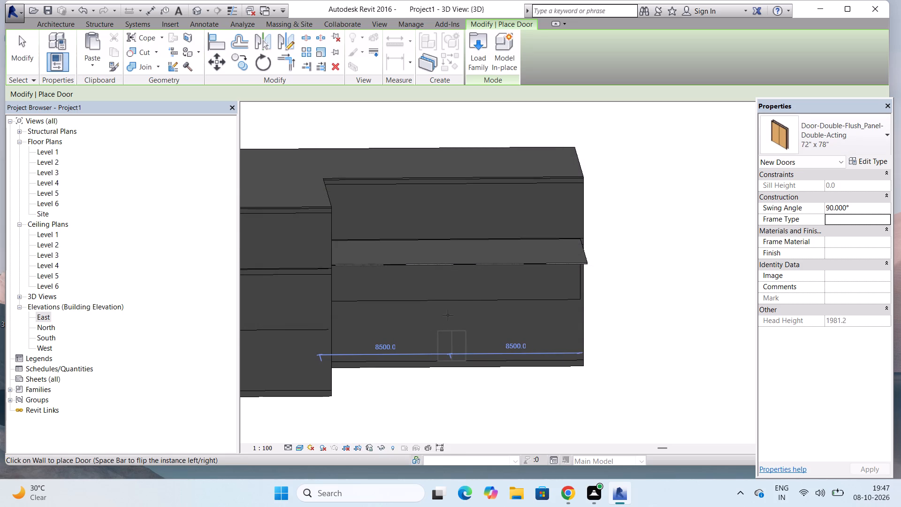
Place the double door at the base of the notch wall, 5000 mm from its inner end and 12000 mm from its outer end.
left_click(398, 325)
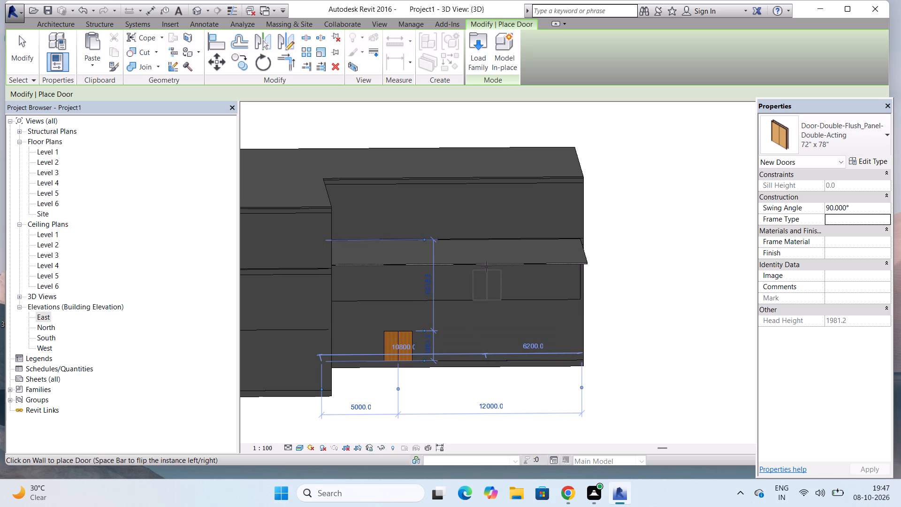
key("Escape")
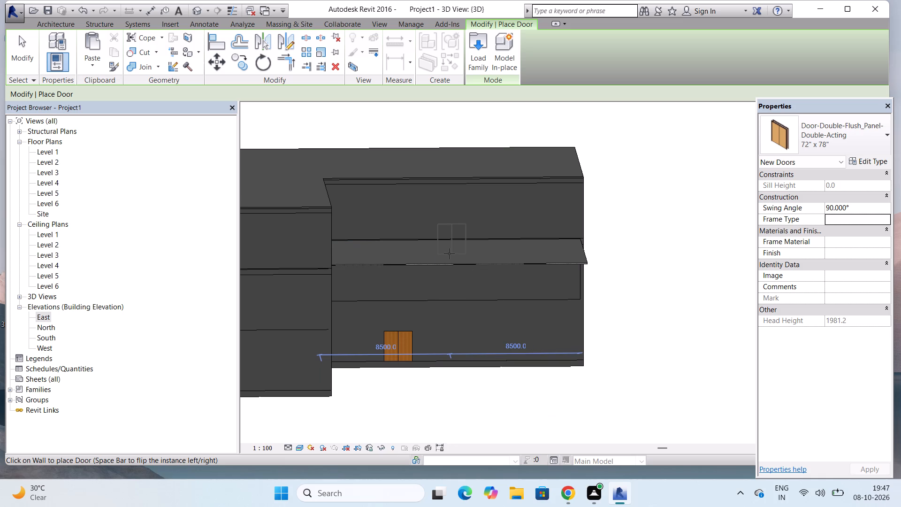
key("Escape")
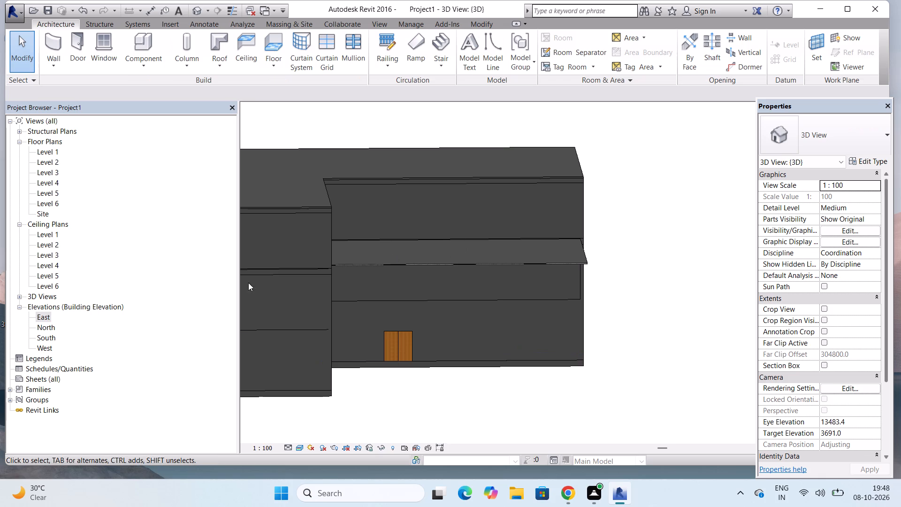
Start placing a window and browse the family library to the US Imperial Windows folder for loading.
left_click(100, 38)
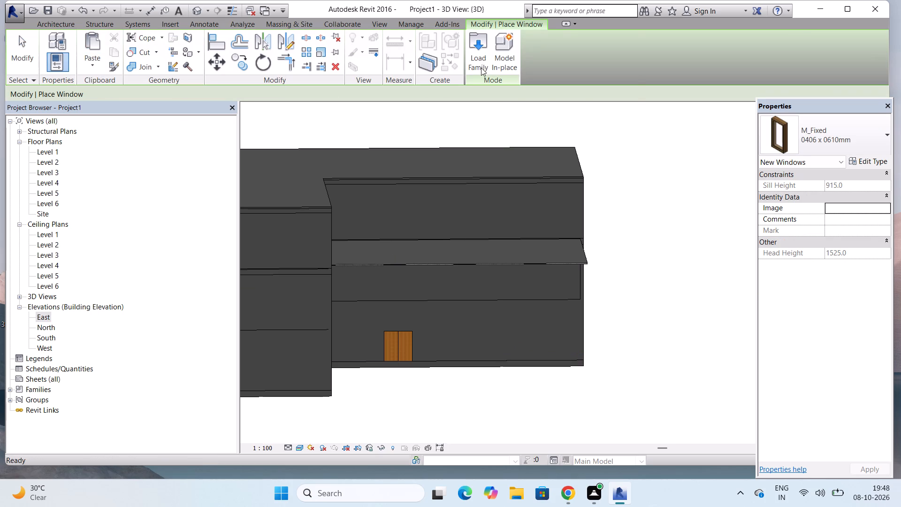
left_click(485, 63)
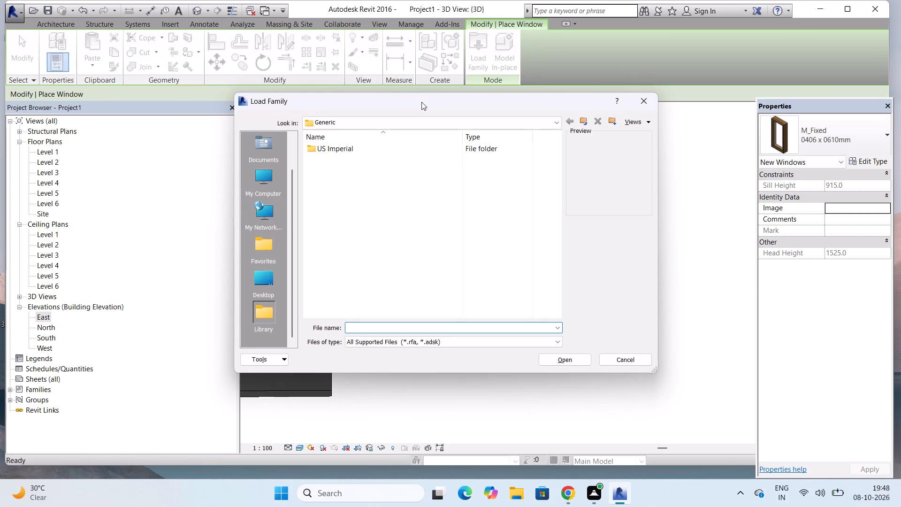
left_click(358, 143)
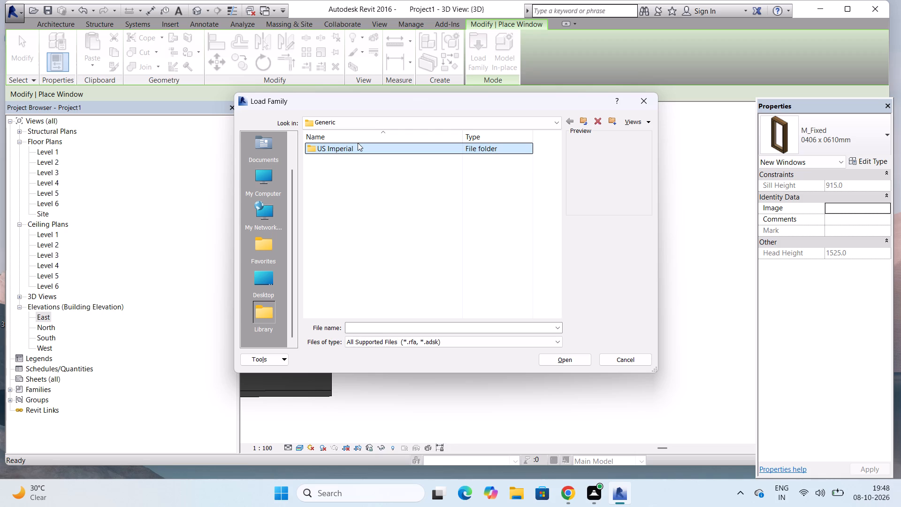
double_click(358, 143)
scroll(352, 199, "down", 1)
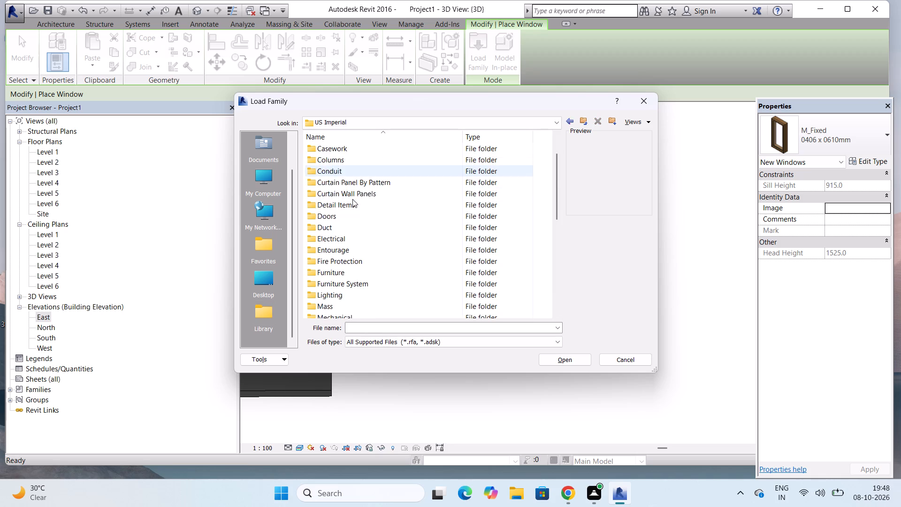
scroll(352, 199, "down", 5)
scroll(304, 247, "down", 4)
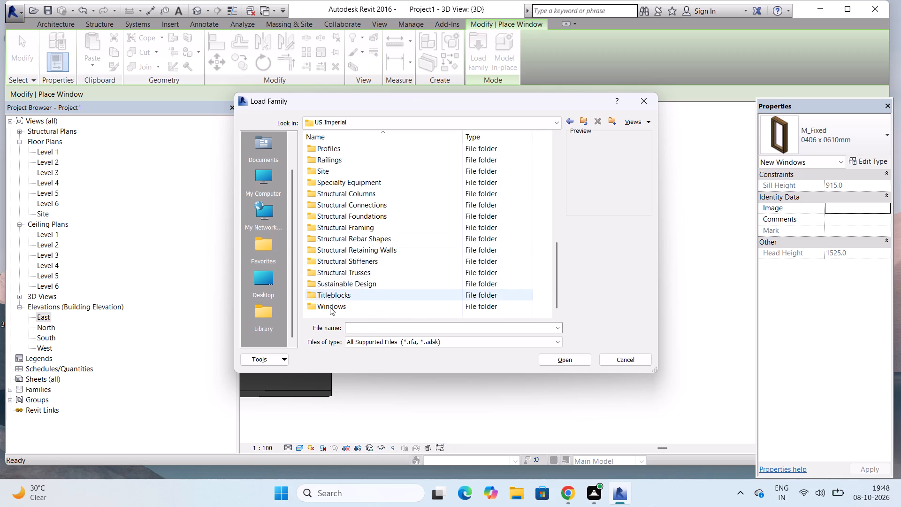
double_click(330, 307)
Examine the previews of the window families in the US Imperial Windows folder to find a suitable type.
scroll(351, 217, "down", 3)
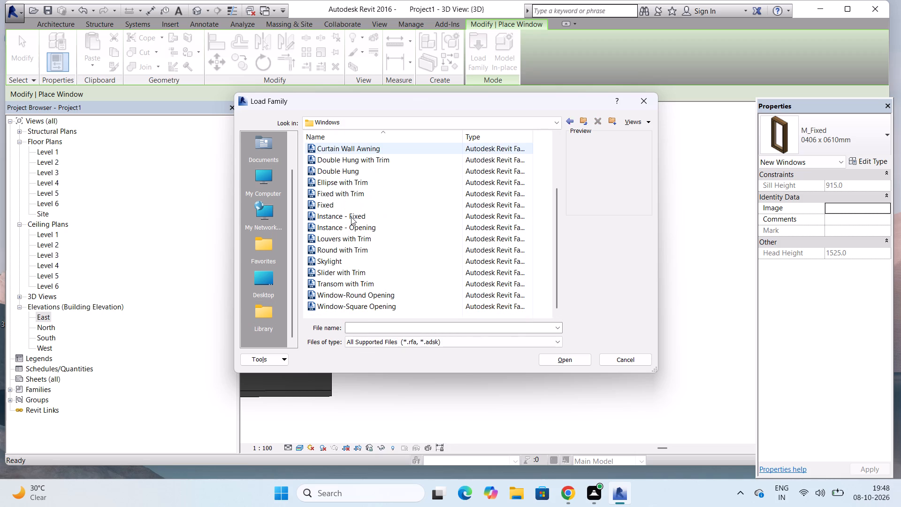
scroll(351, 217, "down", 1)
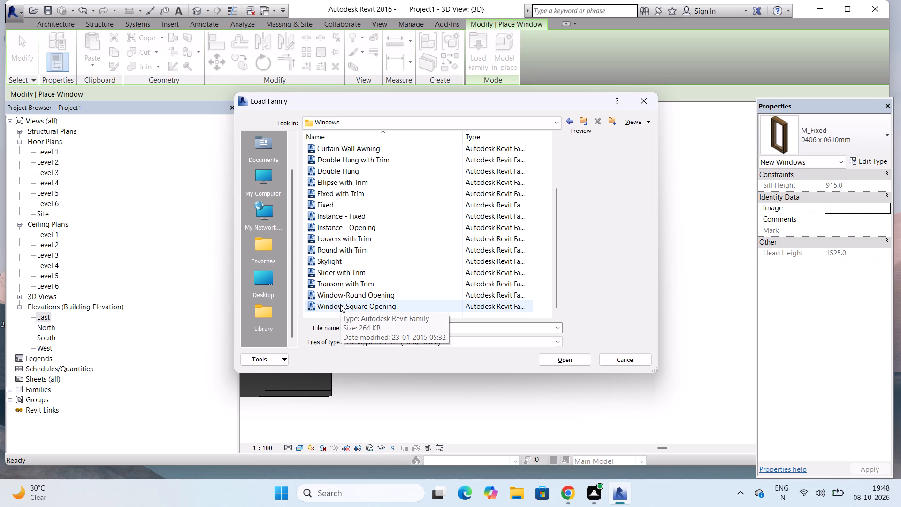
left_click(340, 304)
left_click(342, 296)
left_click(346, 269)
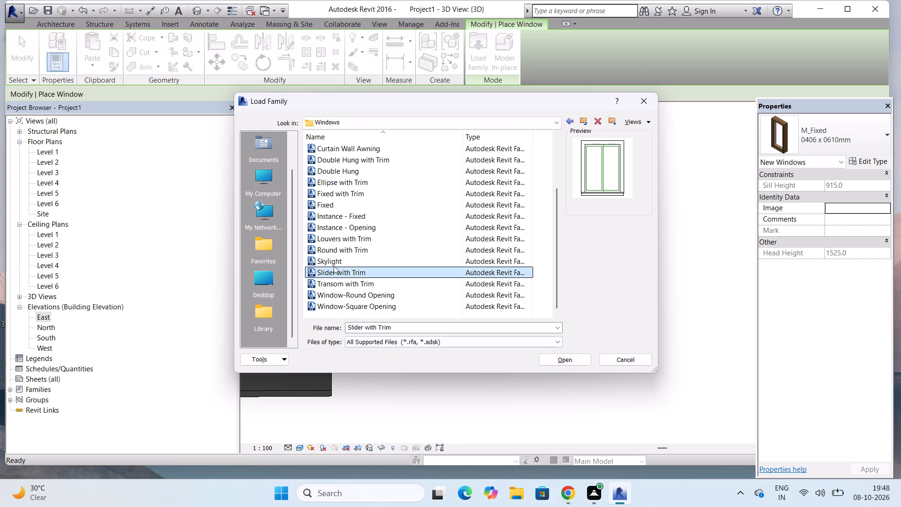
left_click(339, 249)
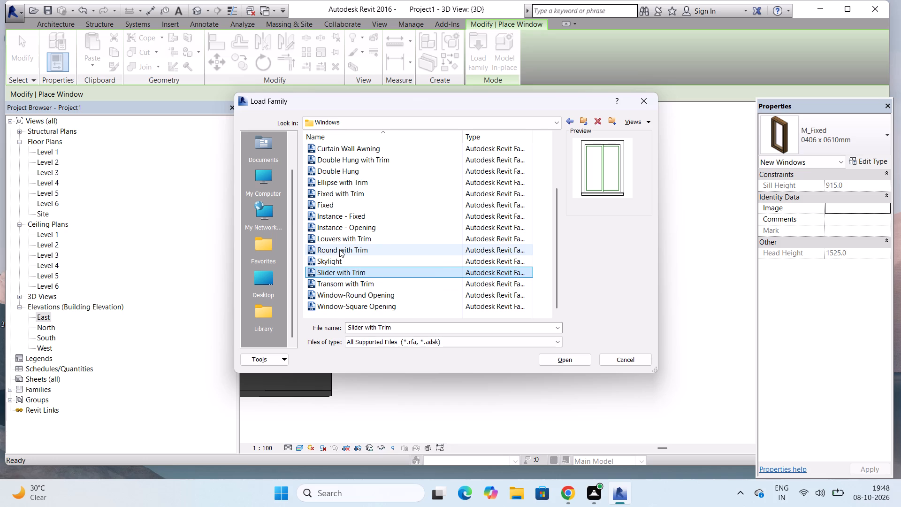
left_click(341, 239)
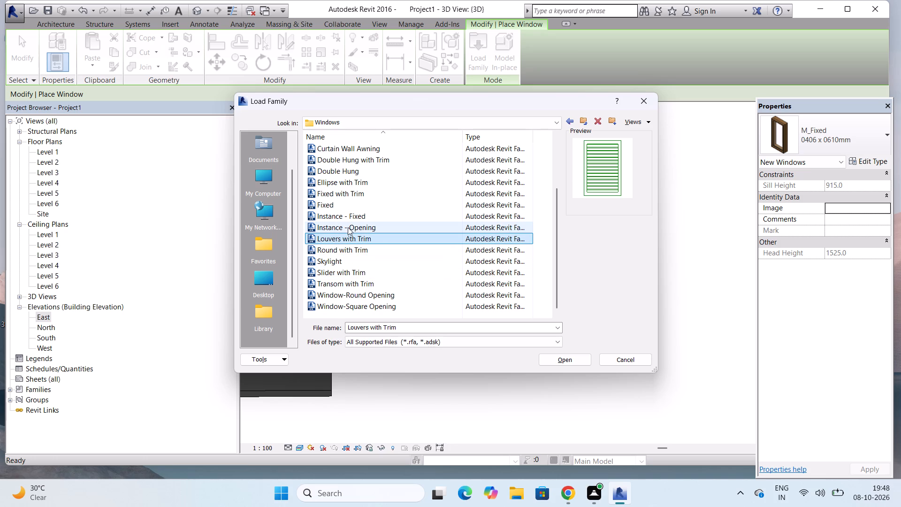
left_click(350, 216)
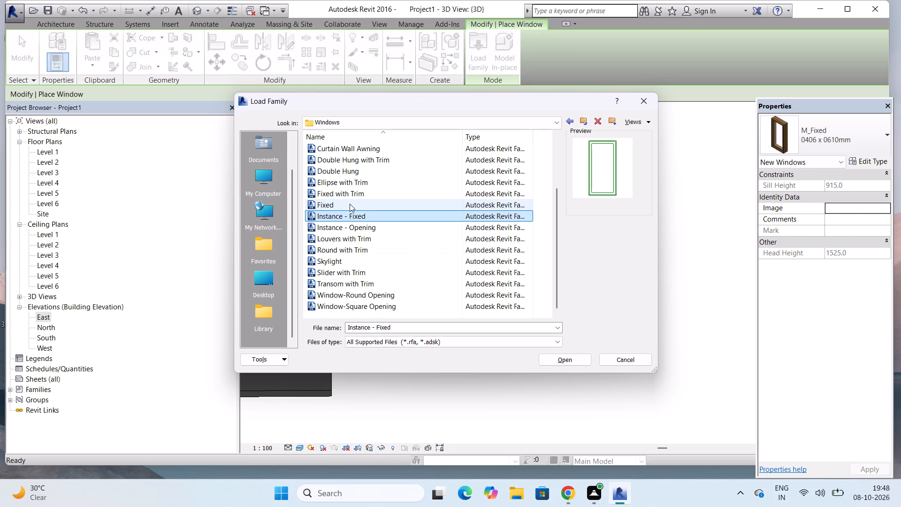
left_click(350, 204)
left_click(350, 197)
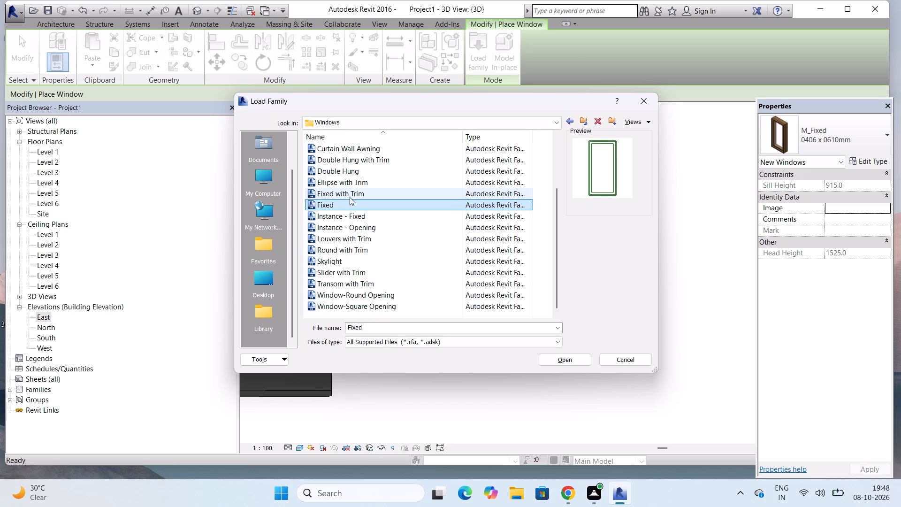
left_click(349, 184)
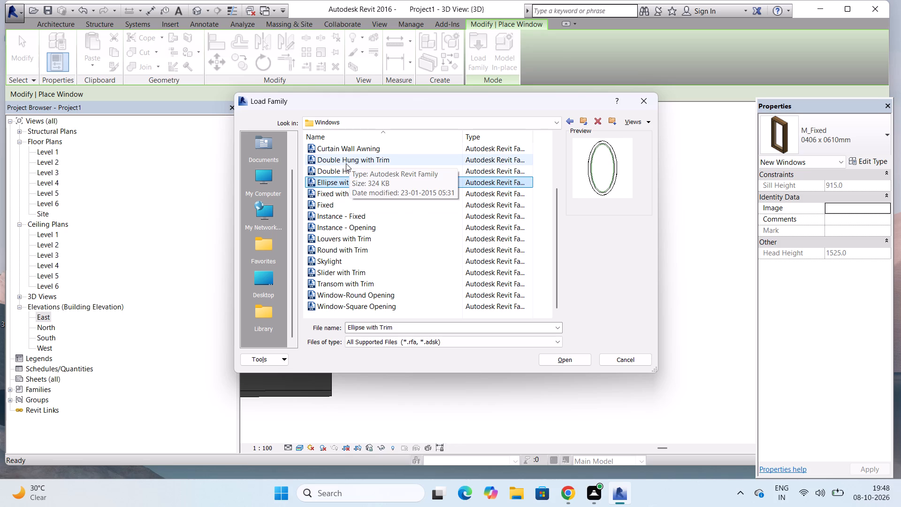
left_click(334, 168)
left_click(341, 160)
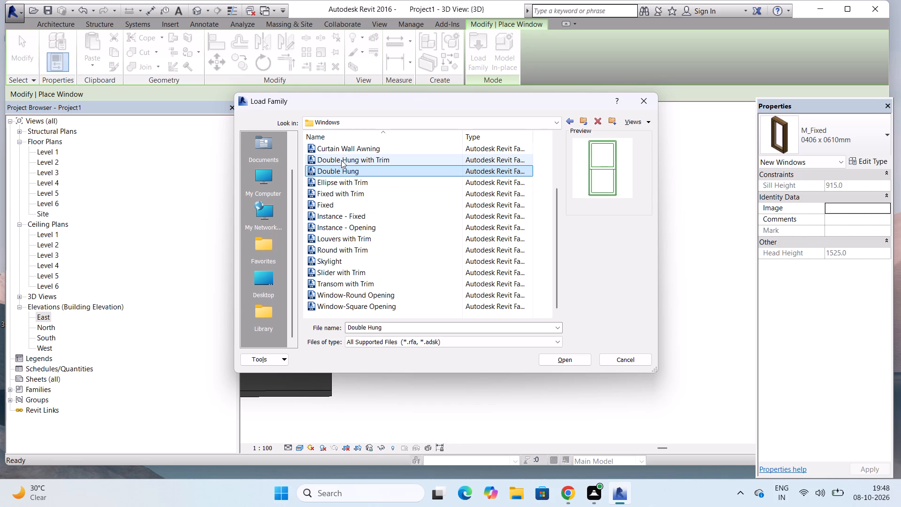
left_click(351, 147)
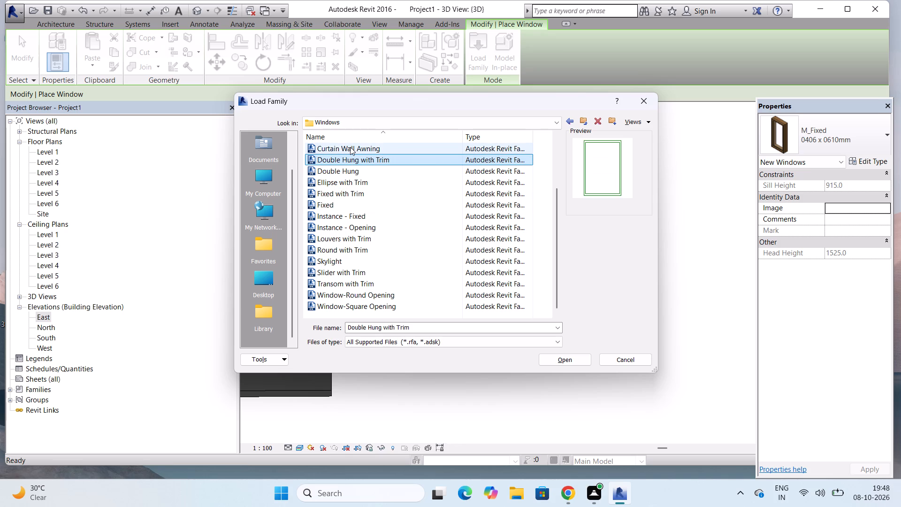
scroll(350, 147, "up", 5)
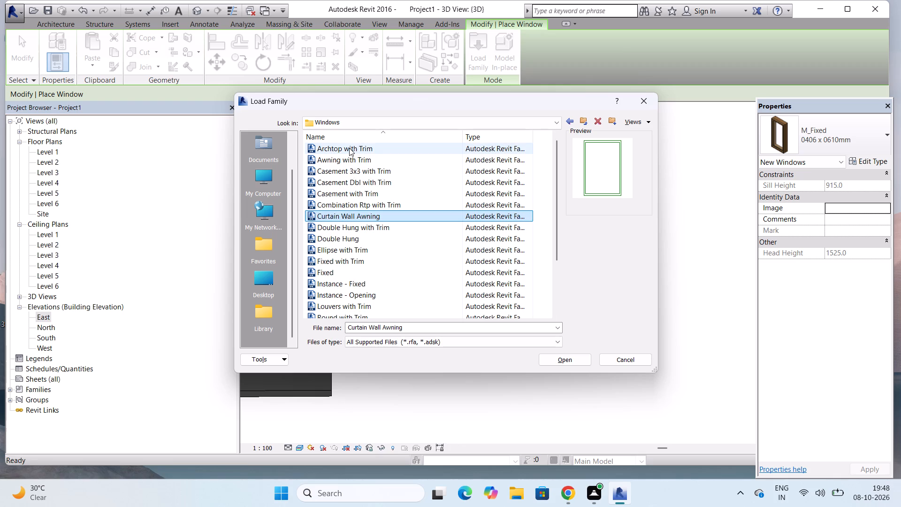
scroll(349, 148, "up", 2)
left_click(348, 205)
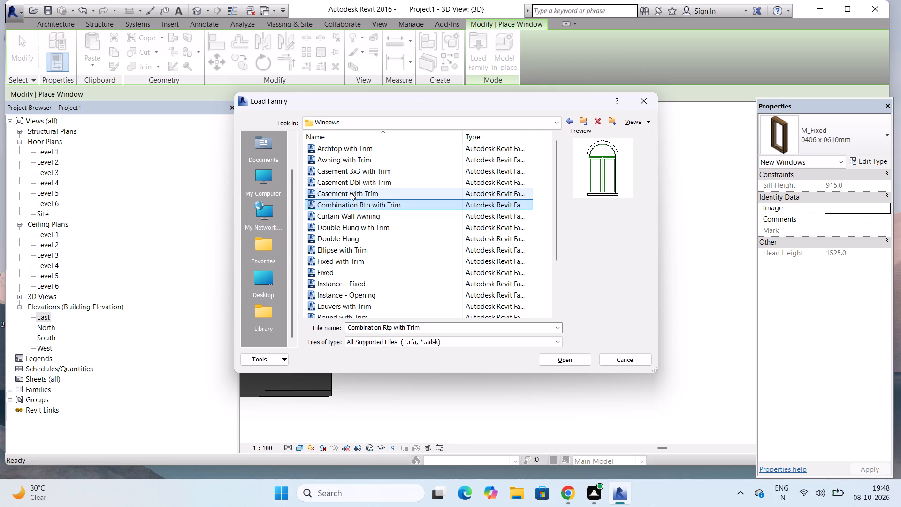
left_click(351, 192)
left_click(353, 184)
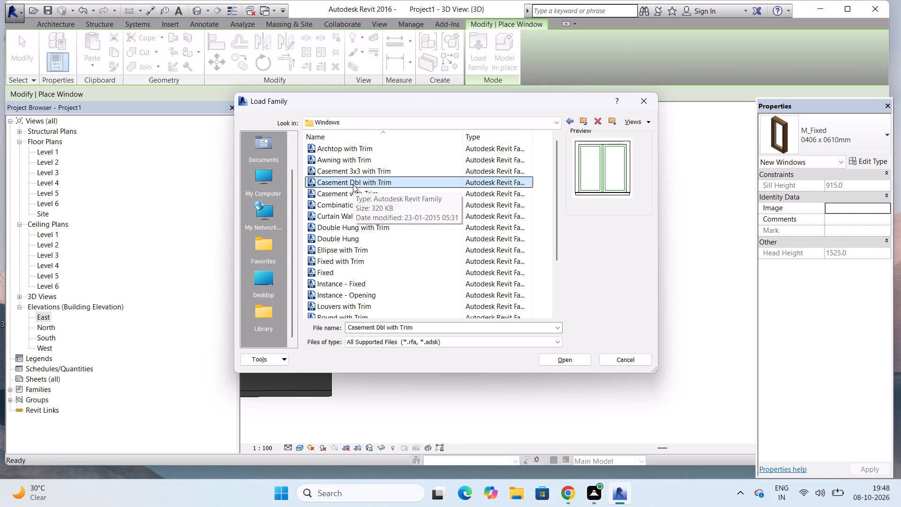
Load the Casement 3x3 with Trim window family from the Windows folder.
left_click(355, 172)
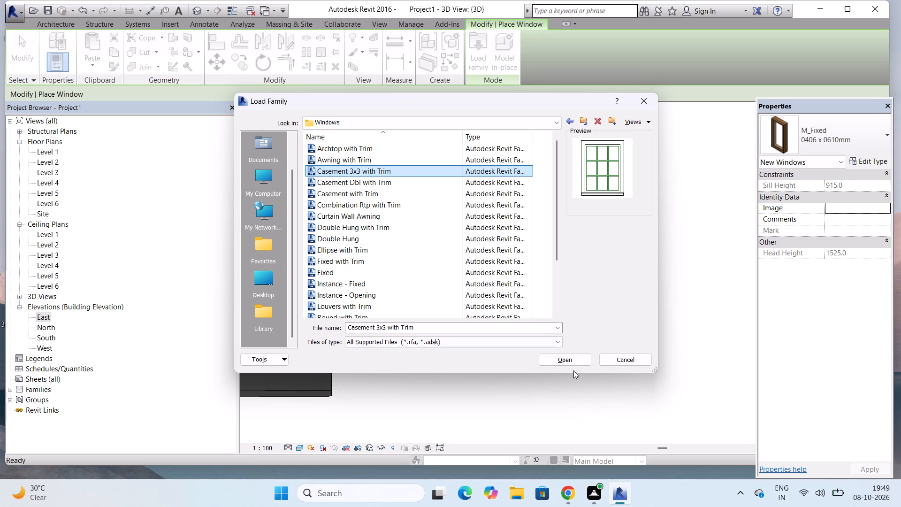
left_click(574, 358)
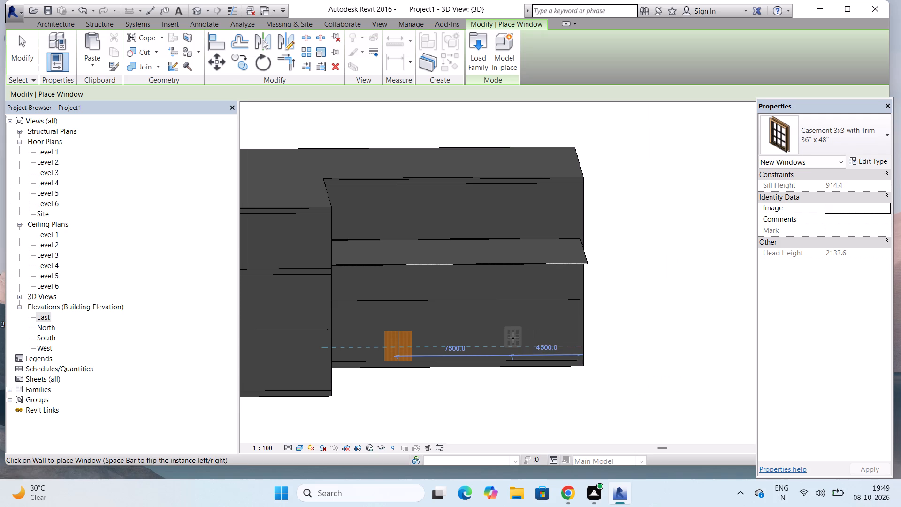
Place a 36" x 48" casement window on the notch's ground-floor wall, 5100 mm from the double door and 6900 mm from the outer end.
left_click(477, 333)
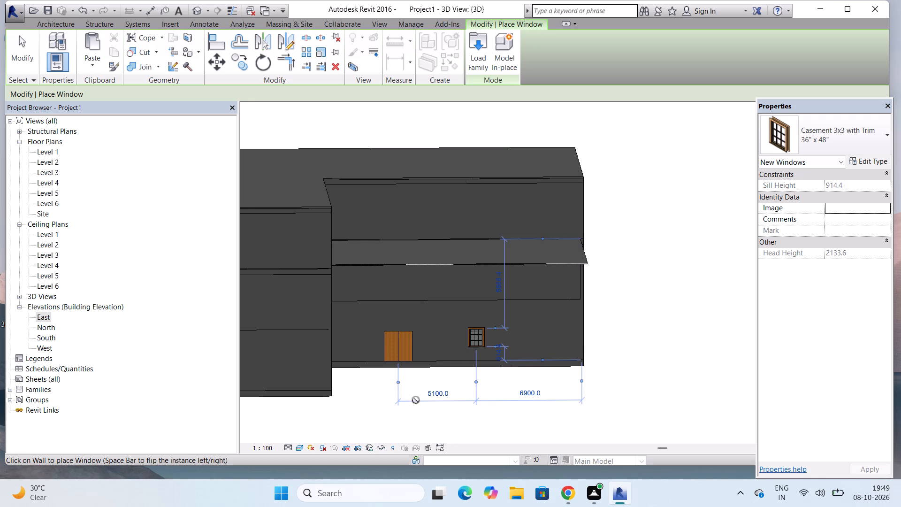
scroll(416, 400, "down", 1)
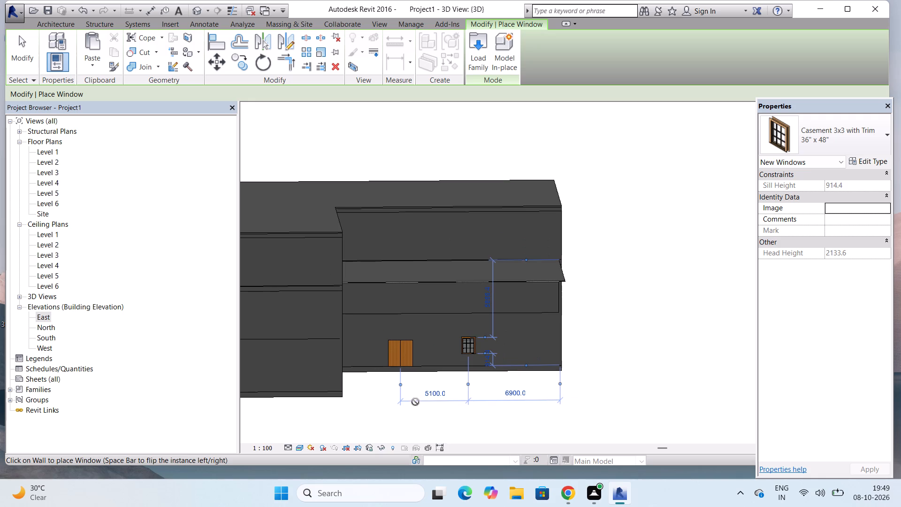
key("Escape")
key("Escape")
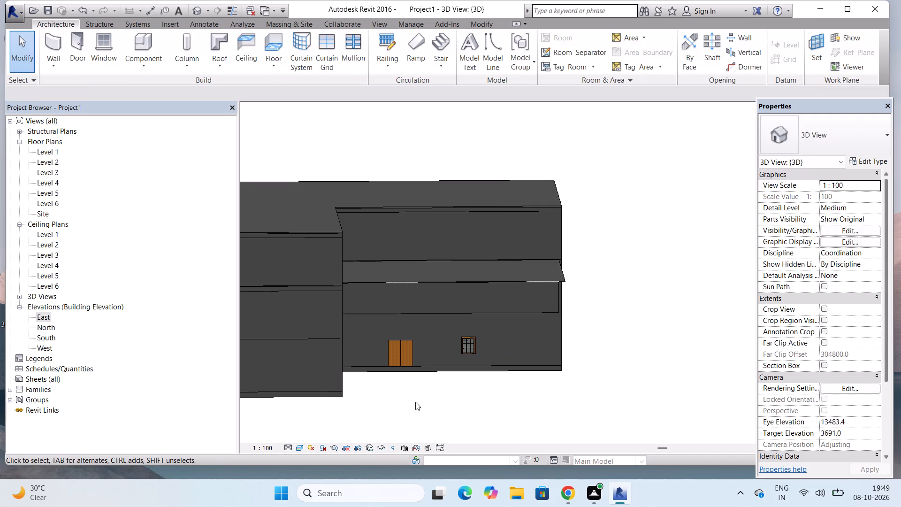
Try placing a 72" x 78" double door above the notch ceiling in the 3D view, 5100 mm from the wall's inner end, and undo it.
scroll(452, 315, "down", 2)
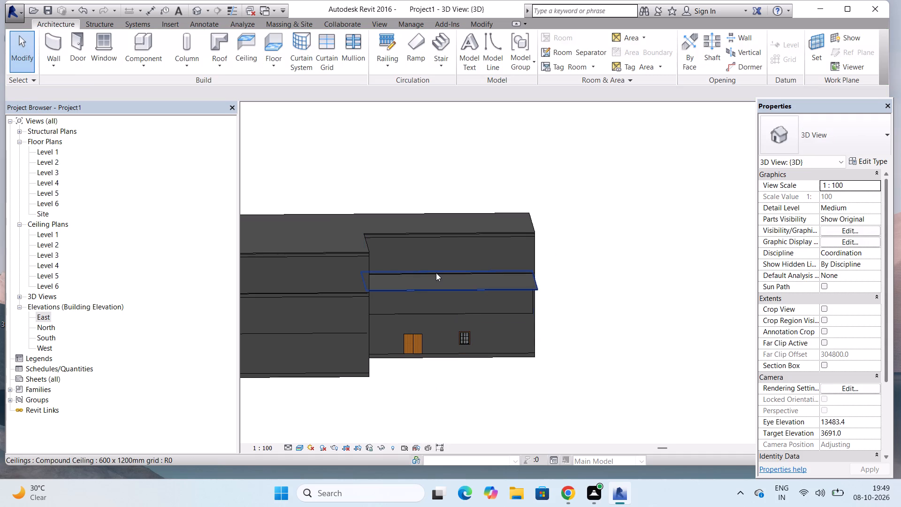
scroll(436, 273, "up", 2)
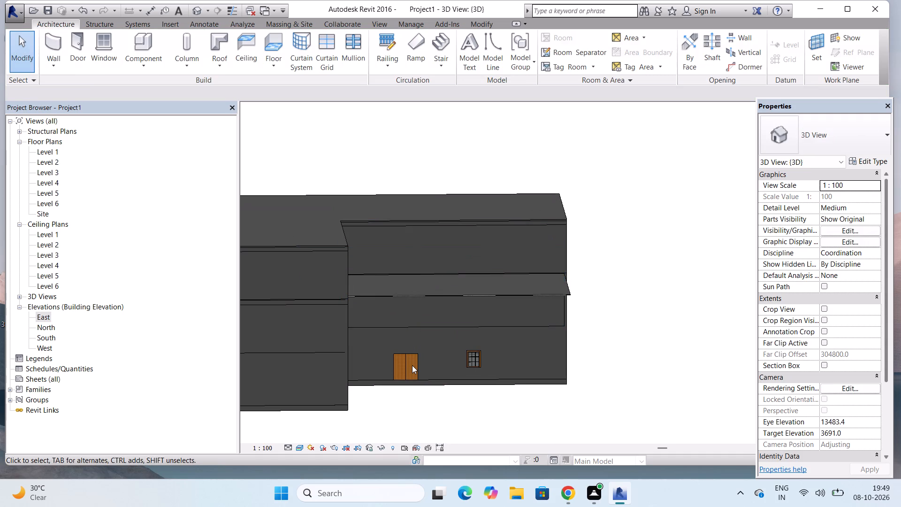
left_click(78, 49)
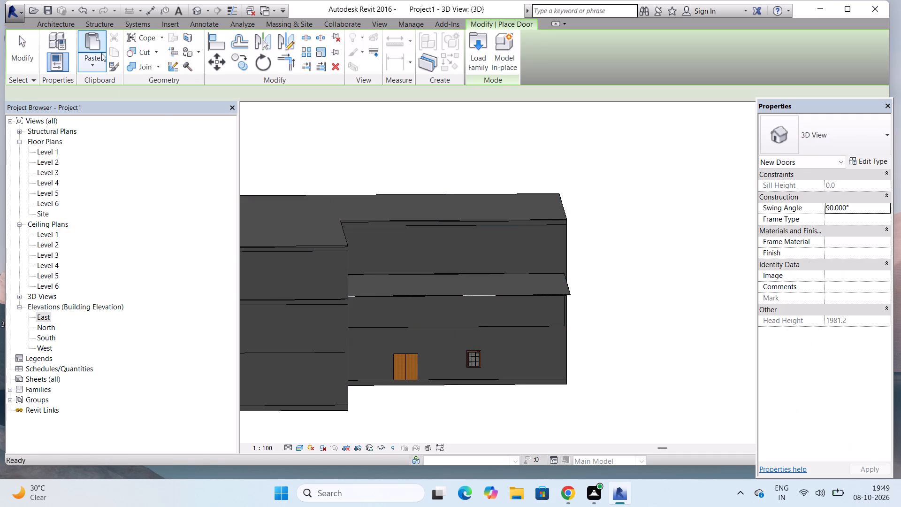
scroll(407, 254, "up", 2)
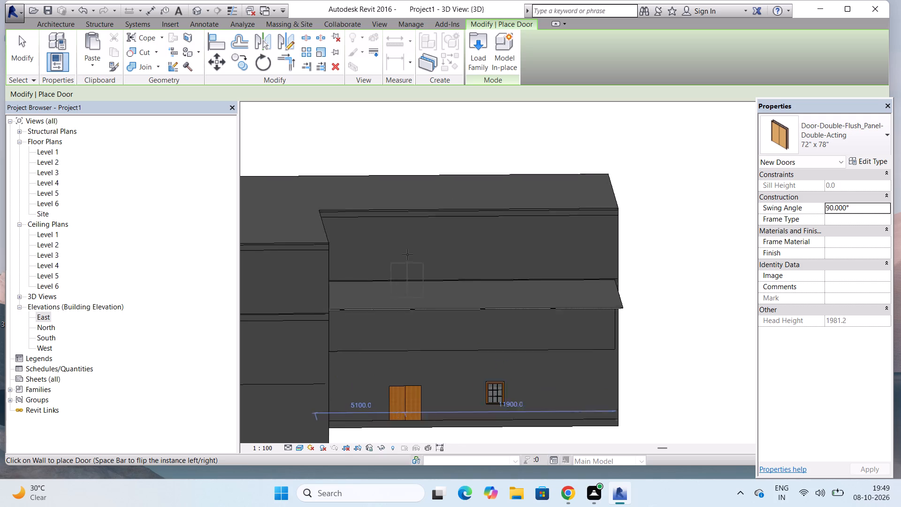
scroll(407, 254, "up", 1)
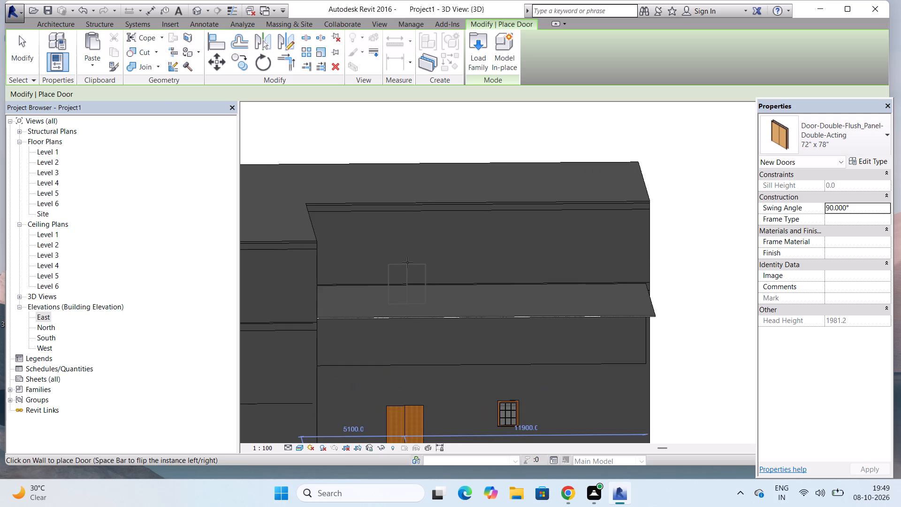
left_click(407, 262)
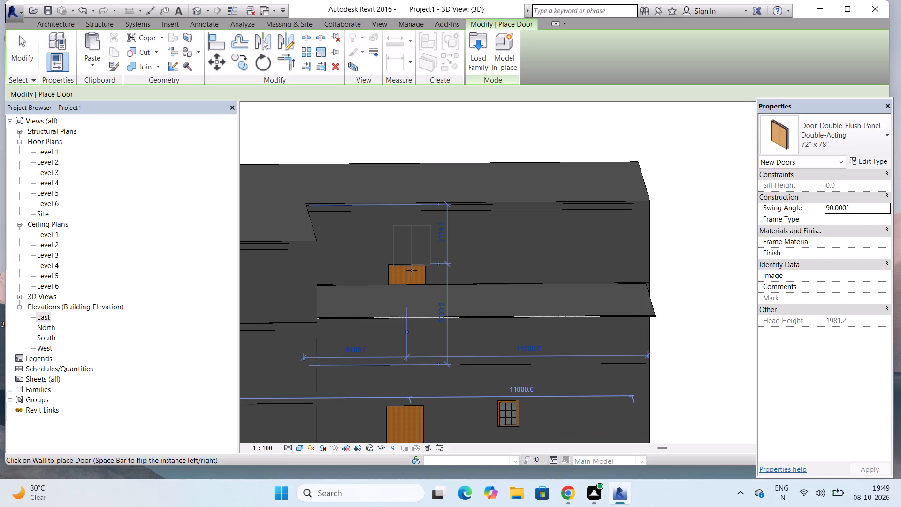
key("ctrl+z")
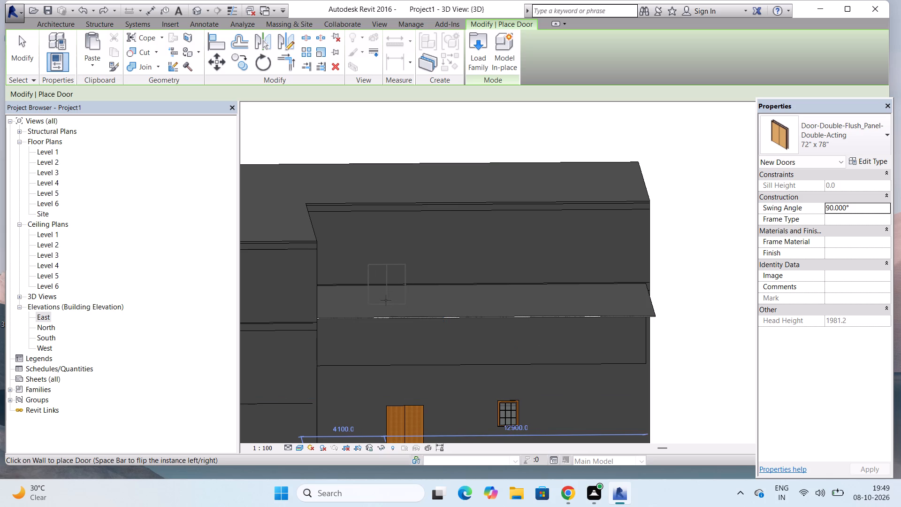
In the South elevation, place a 72" x 78" double door on the Level 6 notch wall, 4200 mm from its inner end and 12800 mm from its outer end.
middle_click_drag(412, 308, 416, 277, "shift")
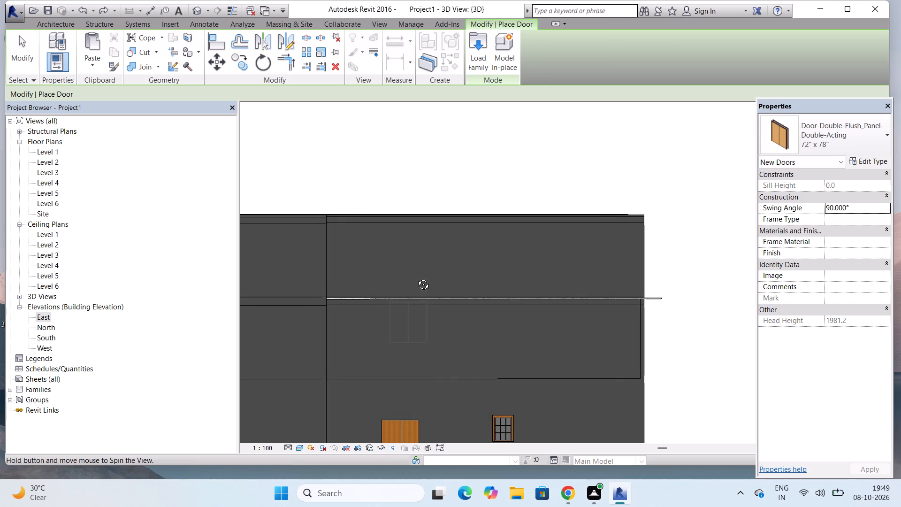
middle_click_drag(416, 277, 414, 299, "shift")
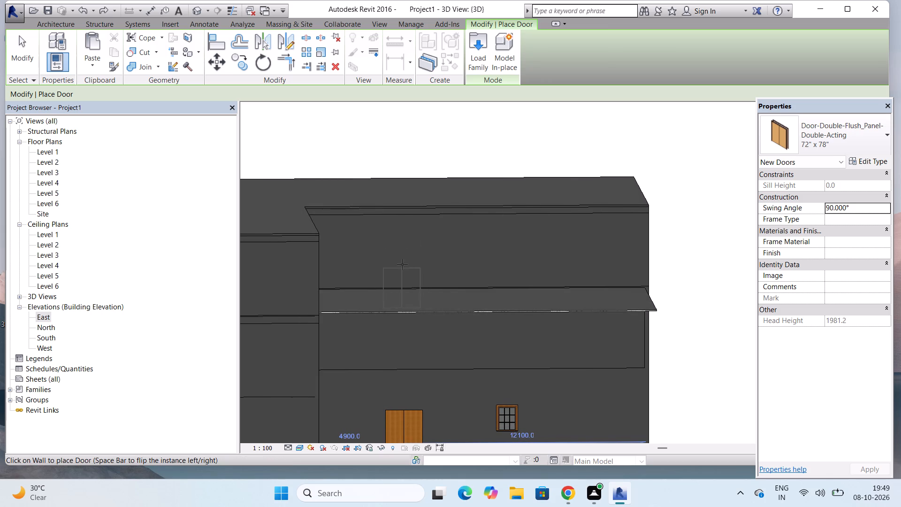
double_click(46, 333)
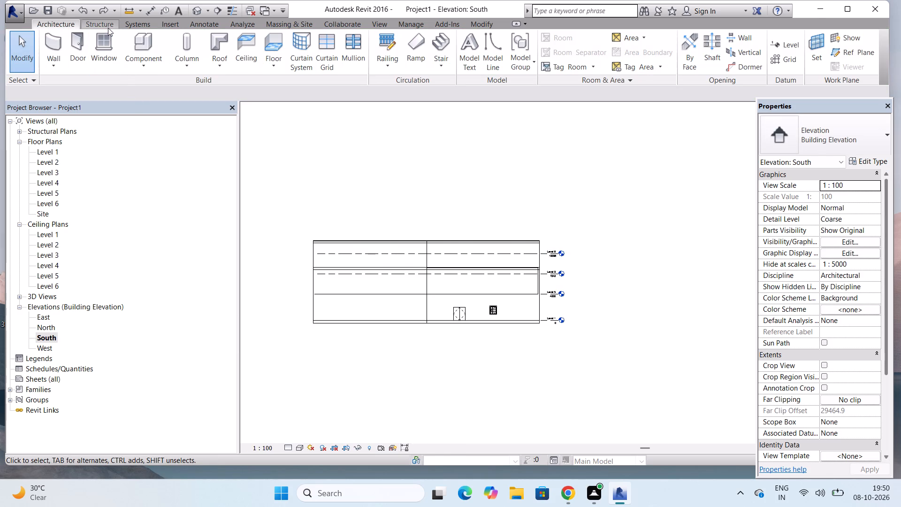
left_click(74, 38)
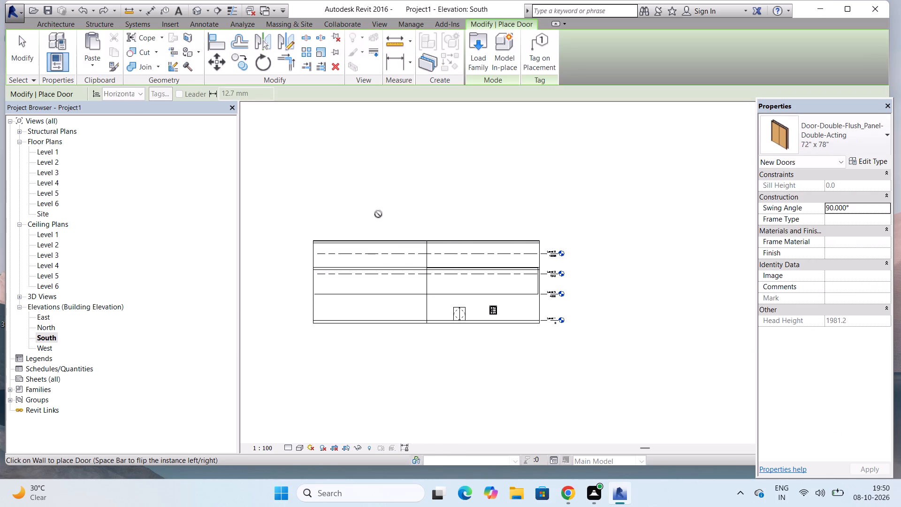
scroll(455, 261, "up", 2)
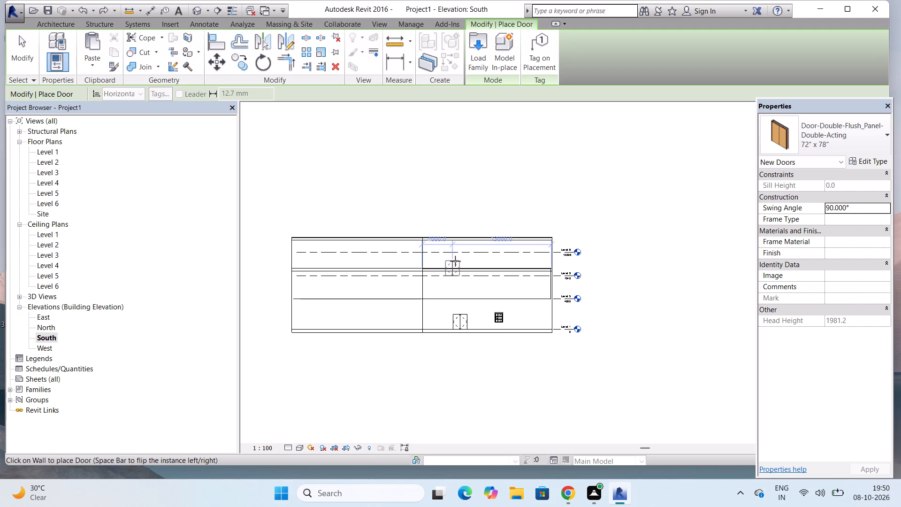
scroll(455, 253, "up", 2)
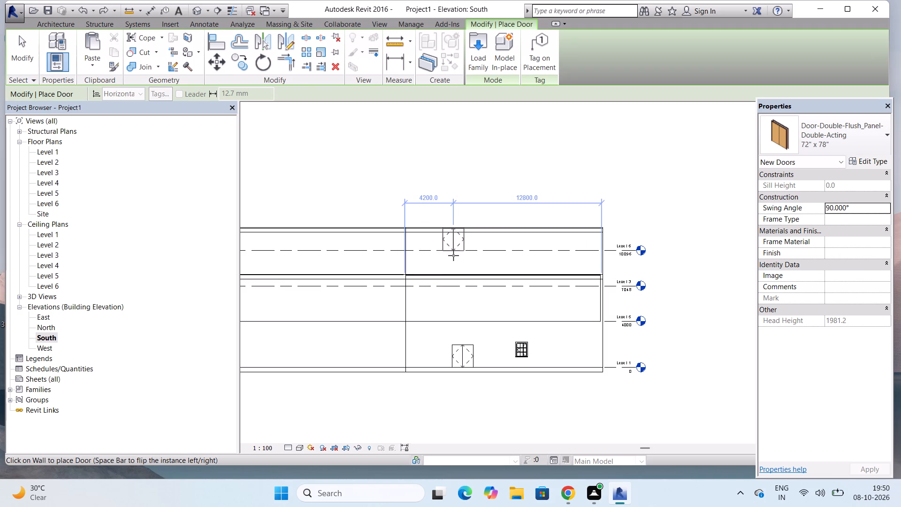
left_click(453, 255)
key("Escape")
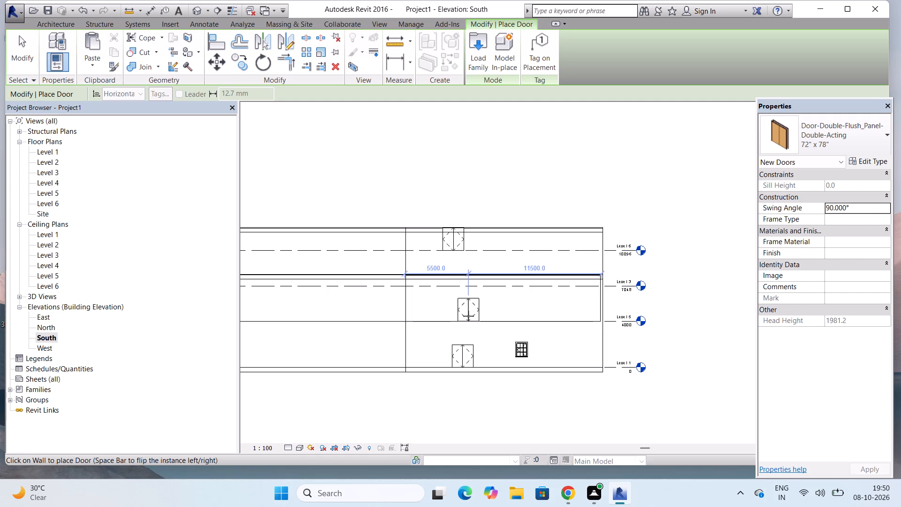
key("Escape")
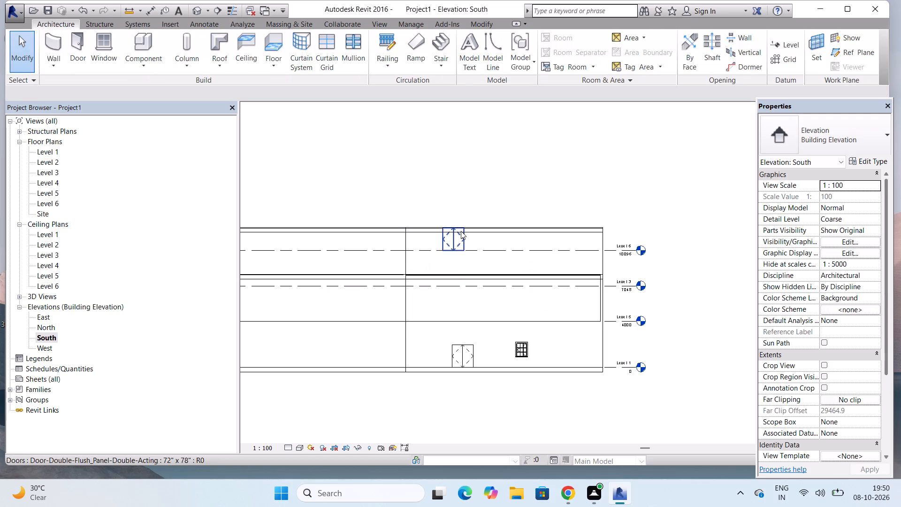
Move the upper double door down about 1545 mm from Level 6 and shift it along the wall to 4600 mm from the inner end.
left_click(461, 231)
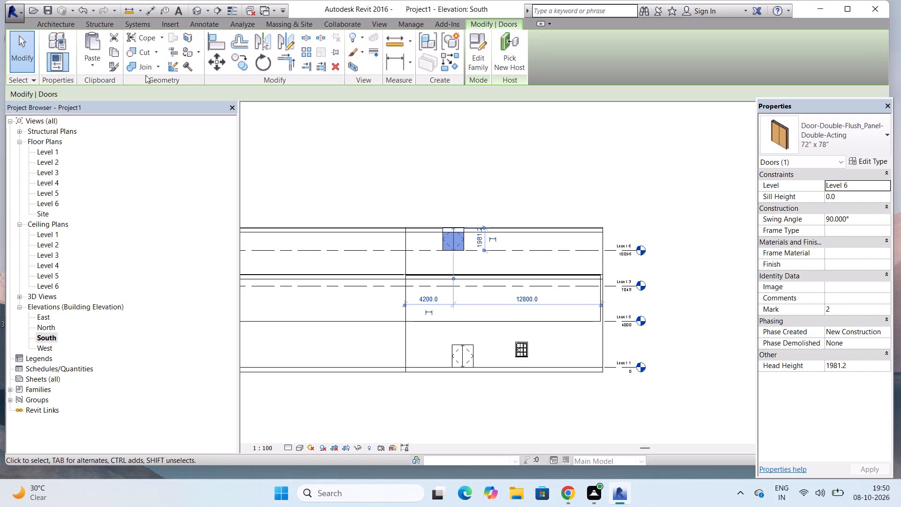
left_click(212, 61)
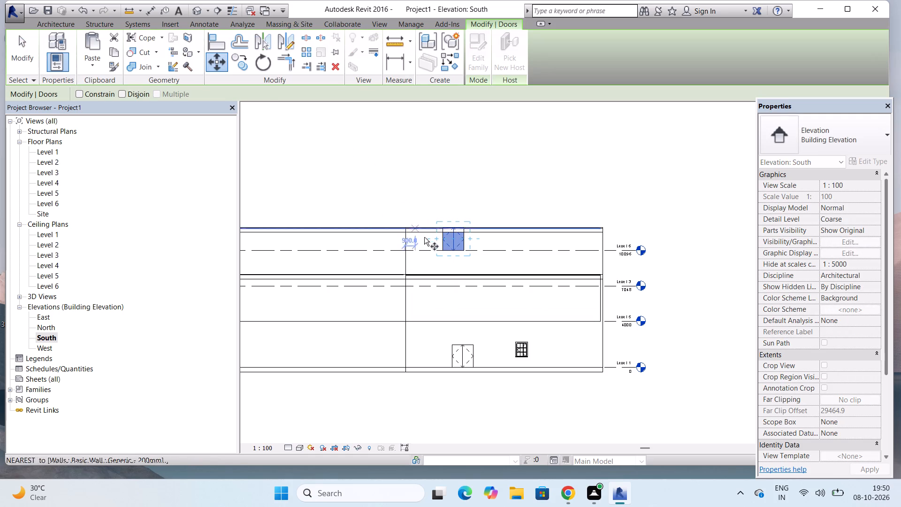
left_click_drag(452, 247, 452, 260)
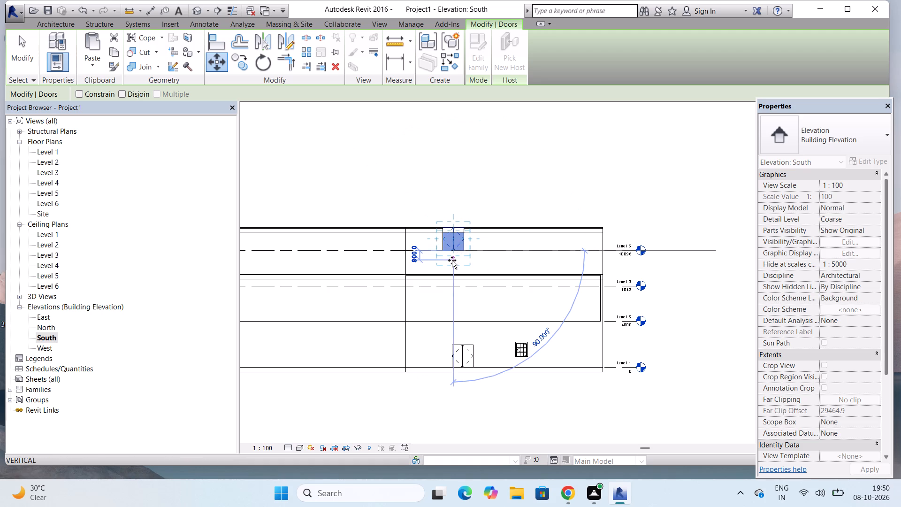
left_click_drag(452, 260, 460, 268)
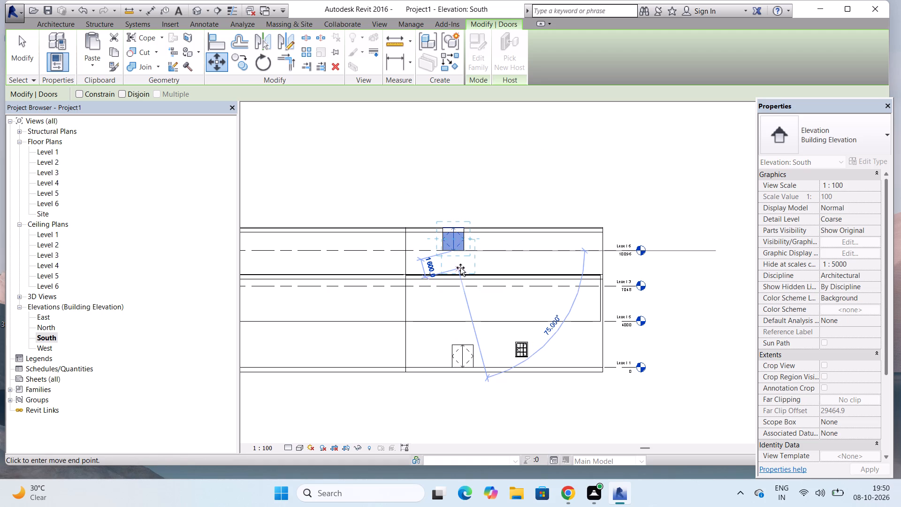
left_click(460, 268)
scroll(460, 268, "up", 7)
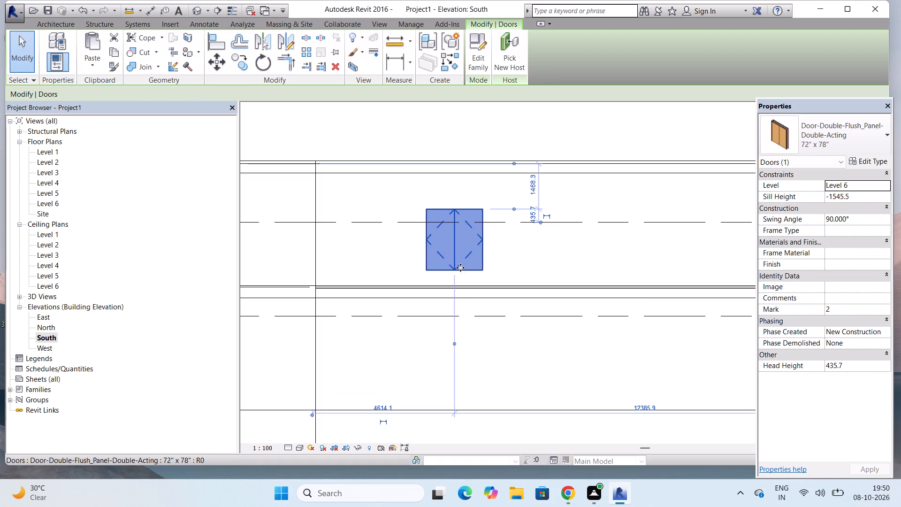
left_click_drag(456, 270, 456, 272)
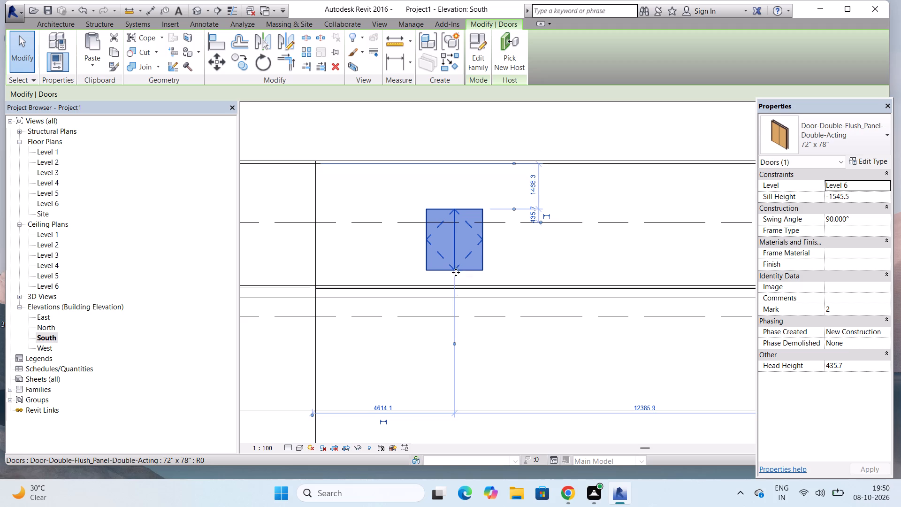
left_click_drag(456, 272, 447, 355)
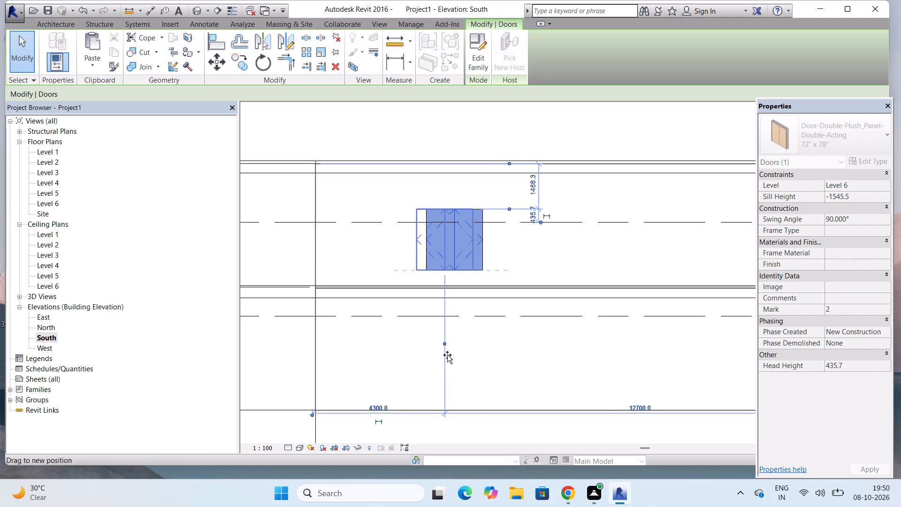
left_click_drag(447, 355, 456, 352)
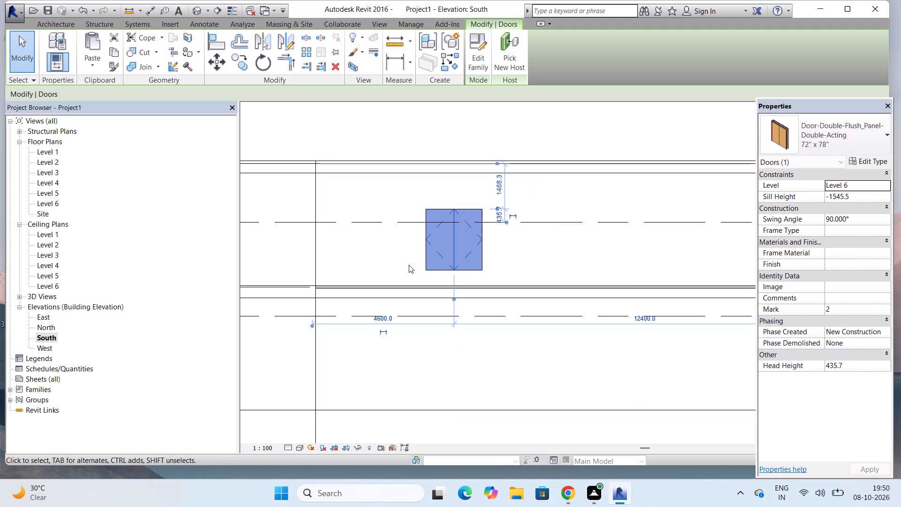
Move the upper double door straight down another 300 mm.
left_click(213, 68)
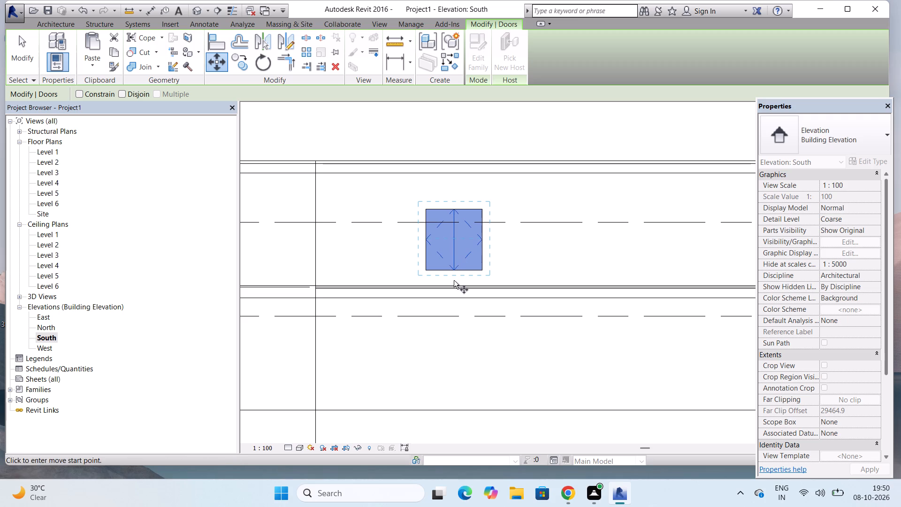
left_click_drag(456, 267, 455, 285)
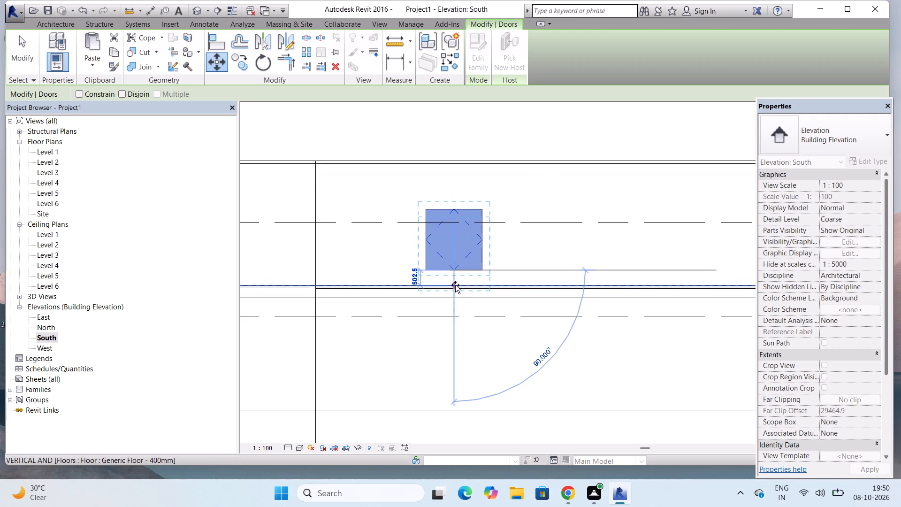
left_click_drag(455, 285, 453, 277)
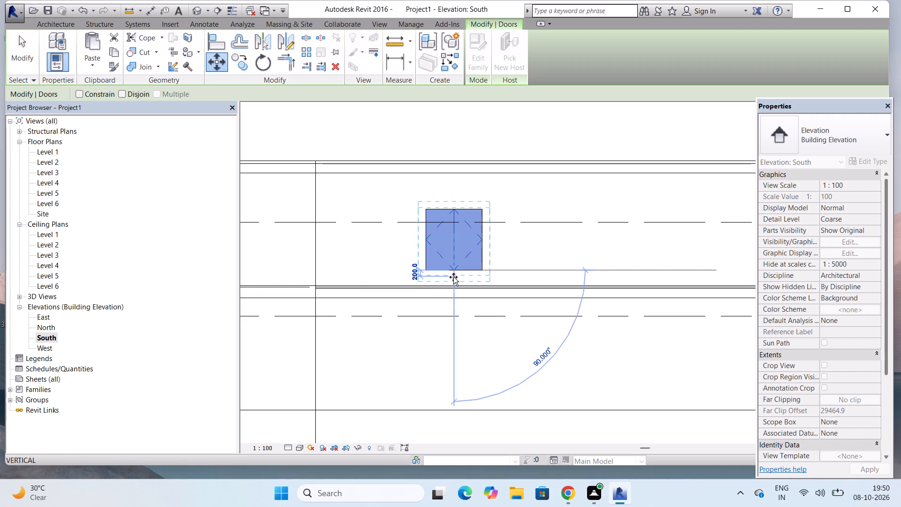
left_click_drag(453, 277, 453, 280)
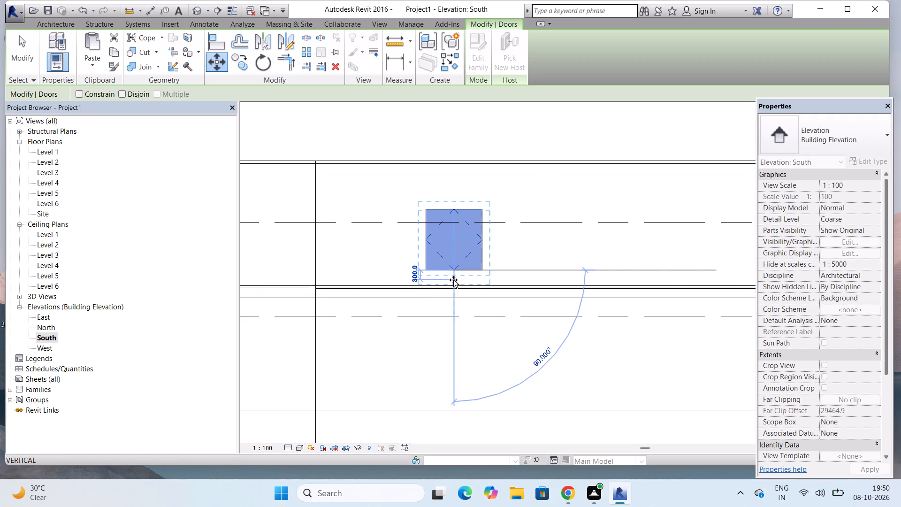
left_click(453, 280)
Shift the upper double door to 4580 mm from the wall's inner end and lower its bottom edge onto the floor line just below.
scroll(453, 280, "down", 4)
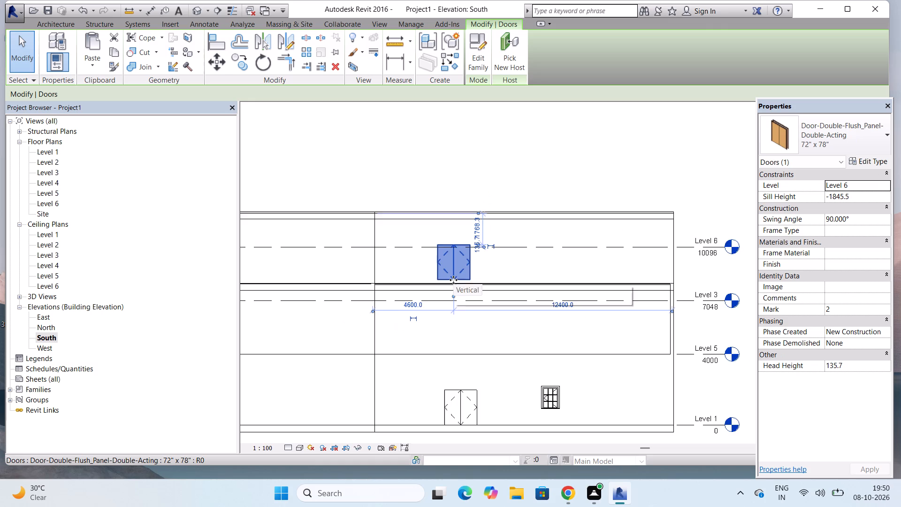
scroll(453, 277, "down", 4)
scroll(453, 277, "up", 17)
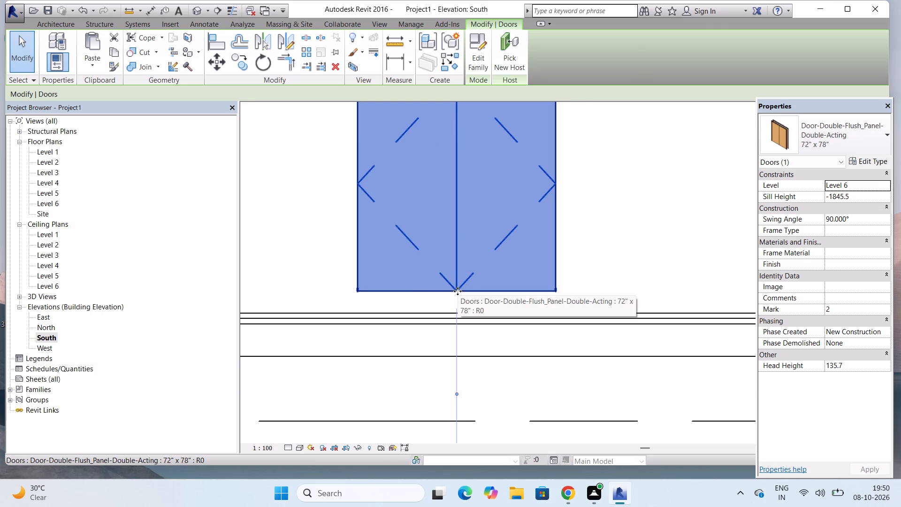
left_click_drag(458, 291, 456, 346)
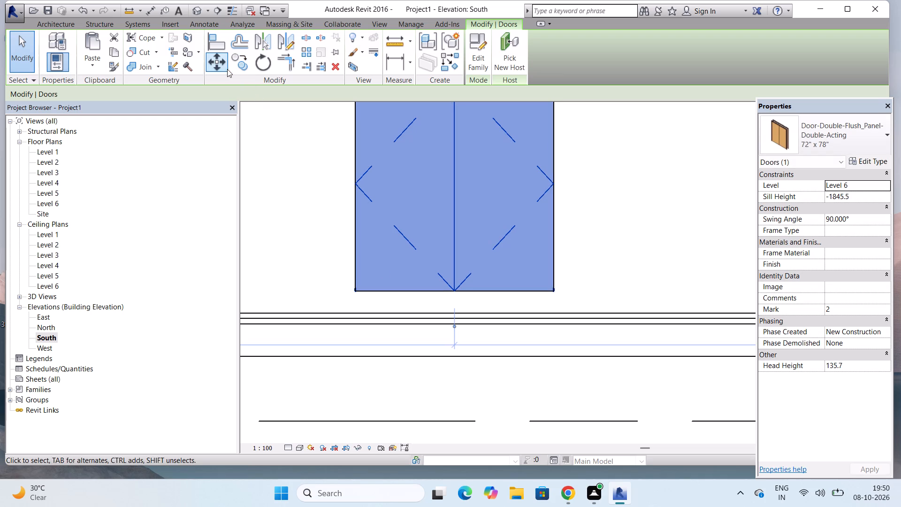
left_click(224, 66)
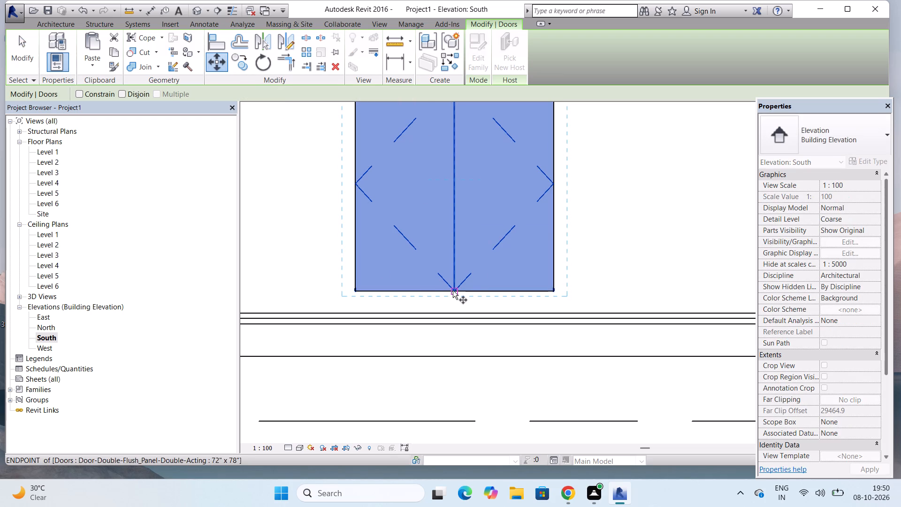
left_click_drag(453, 291, 453, 311)
left_click(453, 311)
Copy the ground-floor casement window straight up onto the upper notch wall, 5520 mm from the upper double door, with a 1466.4 mm sill above Level 3.
scroll(462, 284, "down", 4)
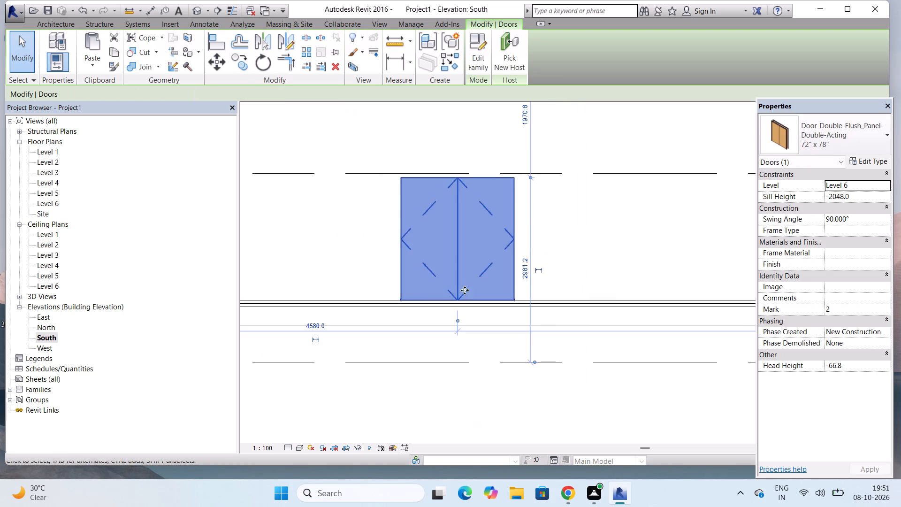
scroll(479, 286, "down", 10)
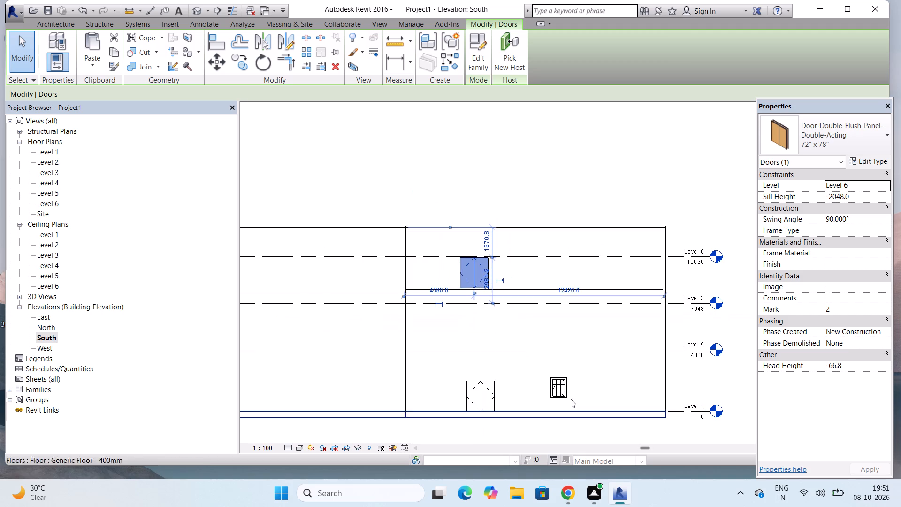
left_click(558, 391)
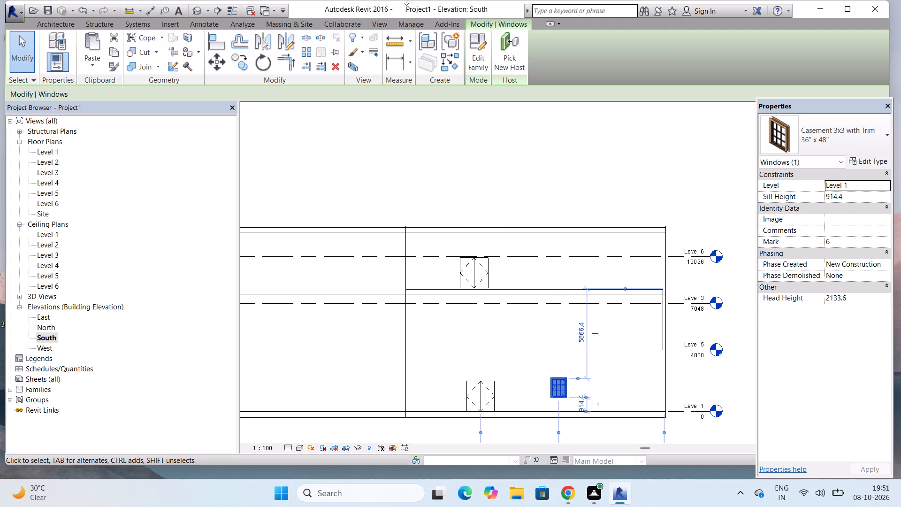
left_click(235, 61)
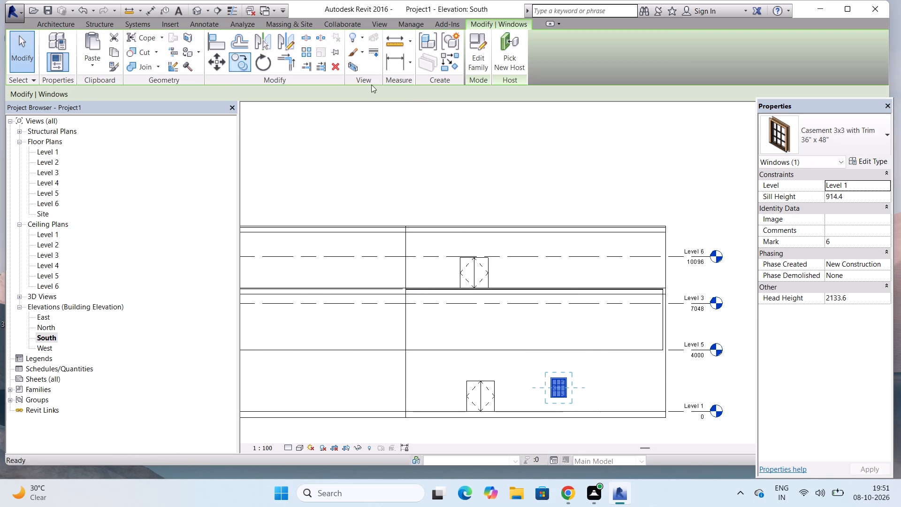
left_click(561, 389)
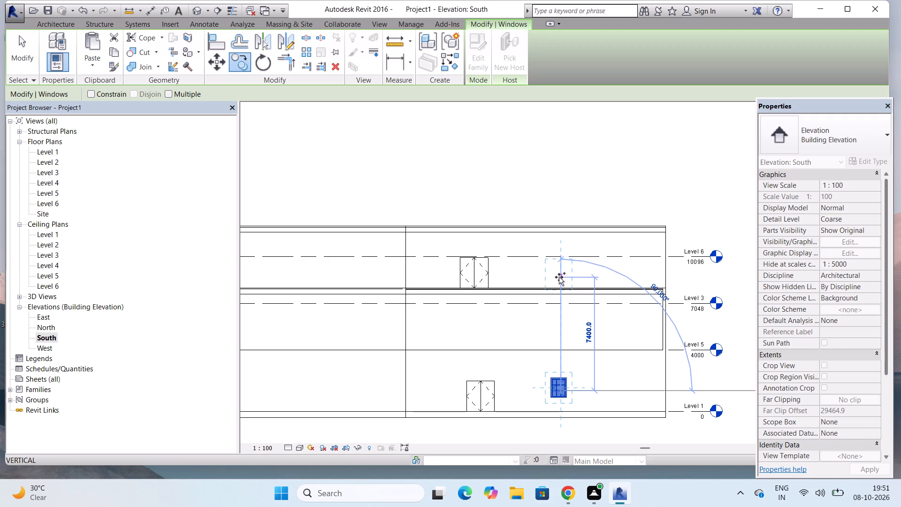
scroll(560, 271, "up", 4)
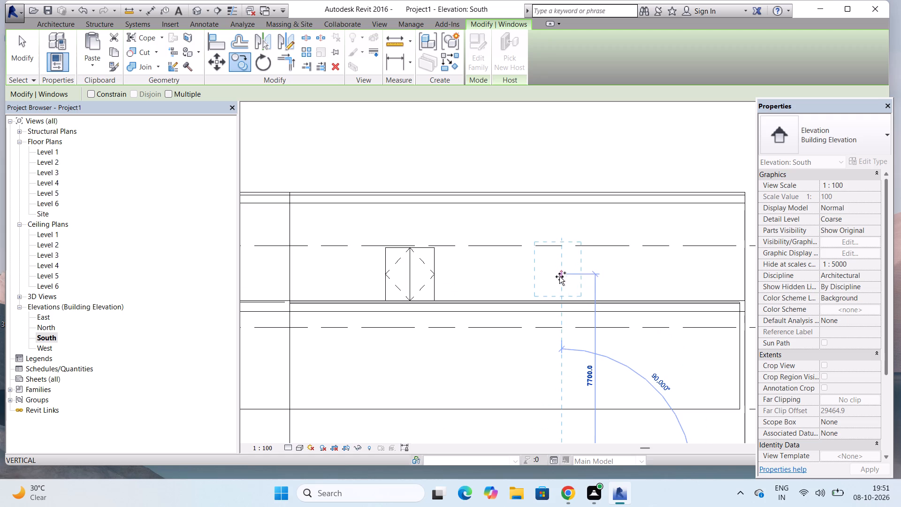
left_click(559, 277)
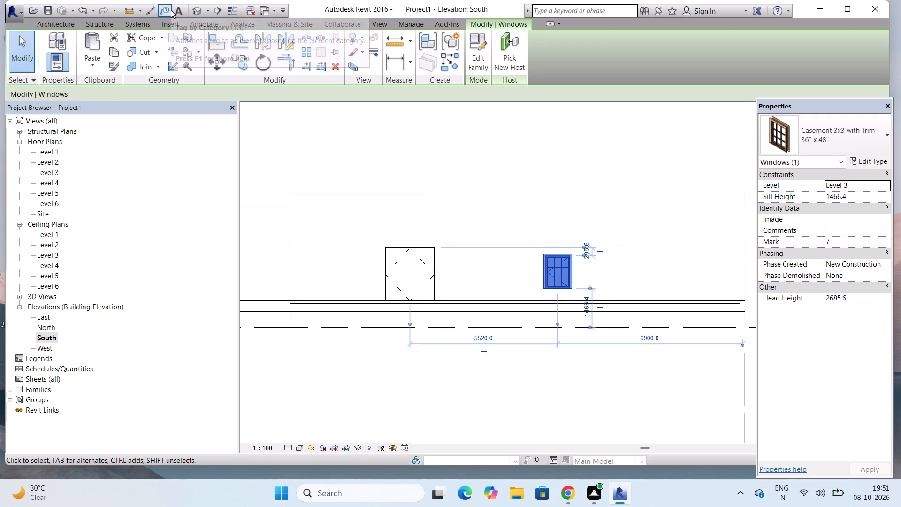
Examine the notch doors and windows in the default 3D view and in the Level 1 and Level 2 floor plans.
double_click(195, 11)
scroll(526, 236, "down", 2)
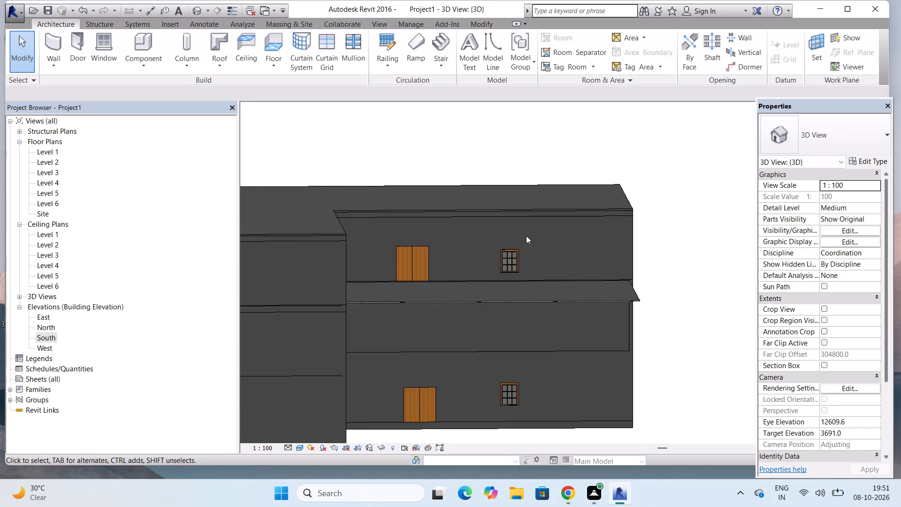
scroll(526, 236, "down", 2)
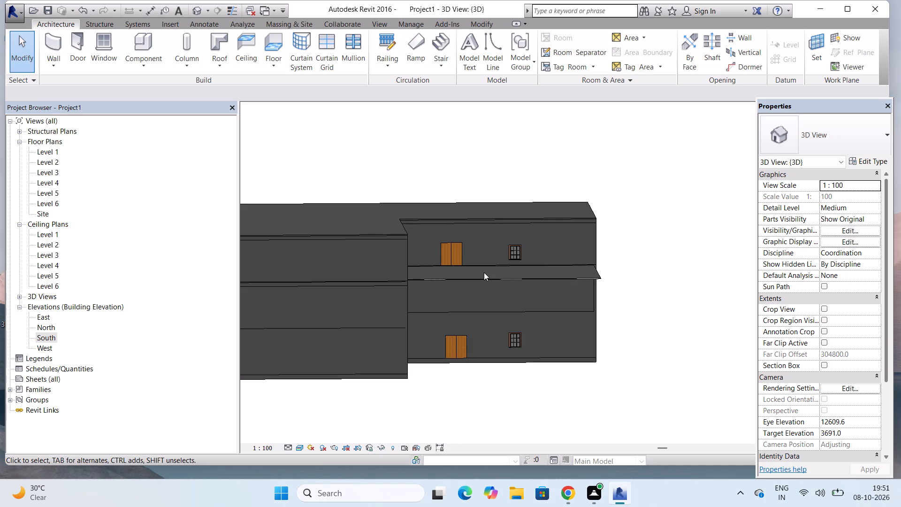
scroll(518, 223, "down", 2)
scroll(357, 335, "up", 1)
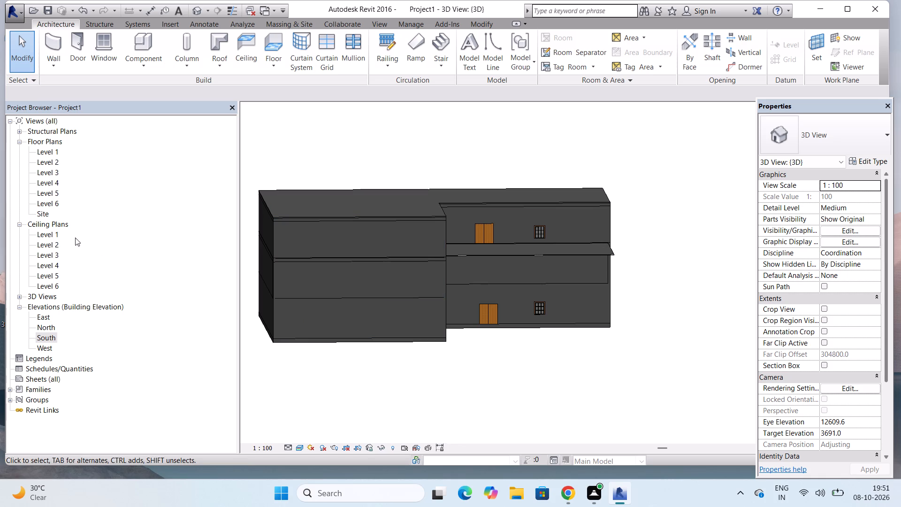
double_click(46, 165)
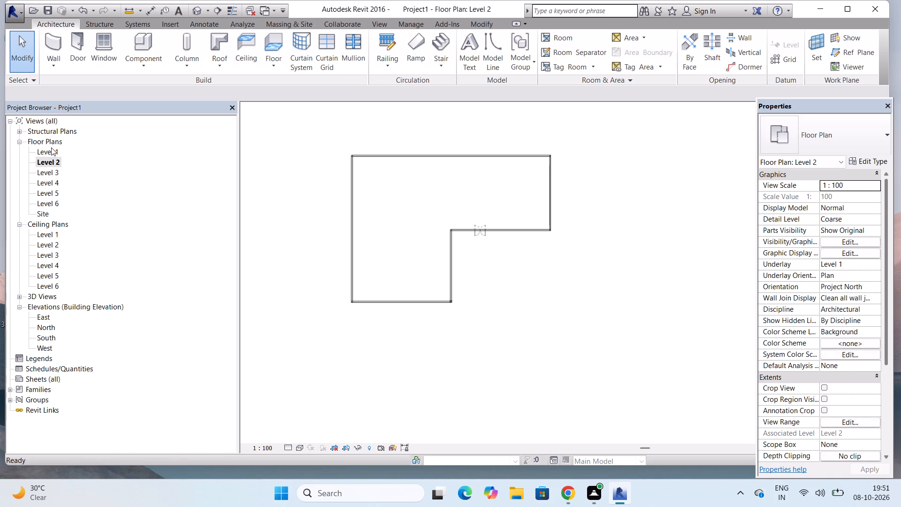
double_click(51, 147)
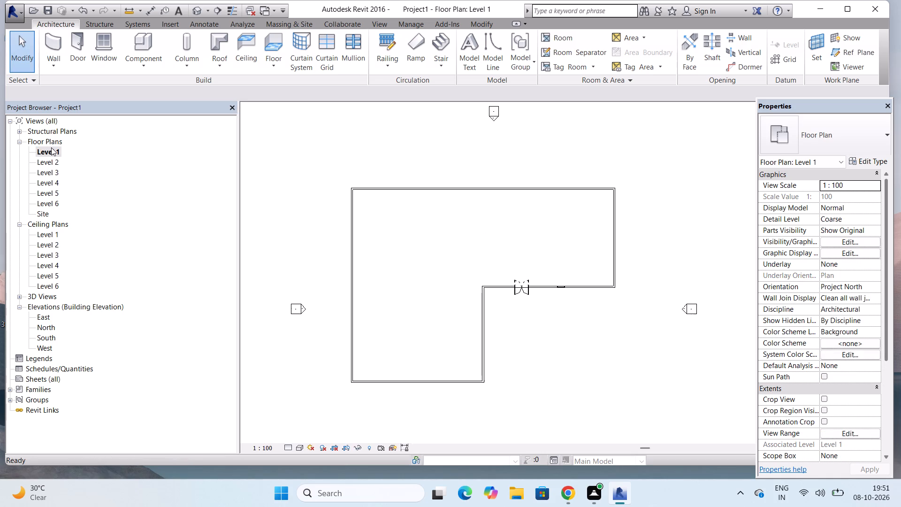
left_click(49, 161)
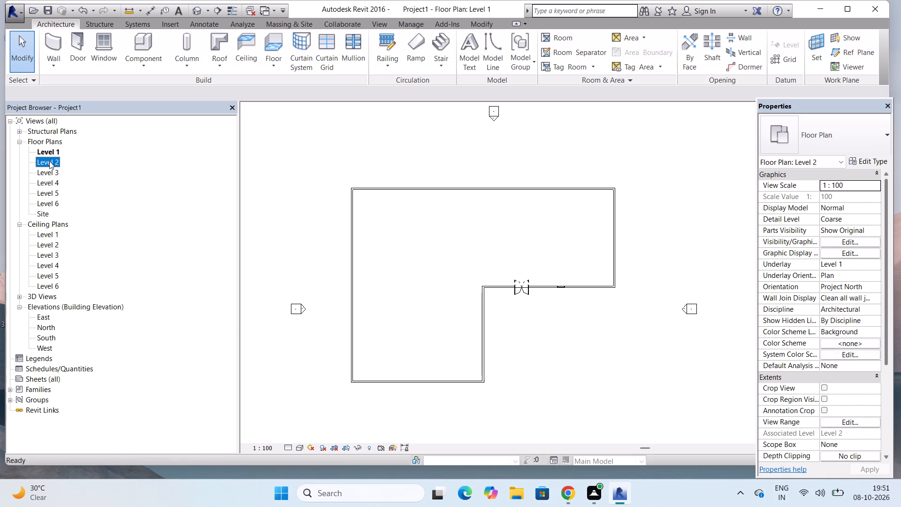
left_click(49, 161)
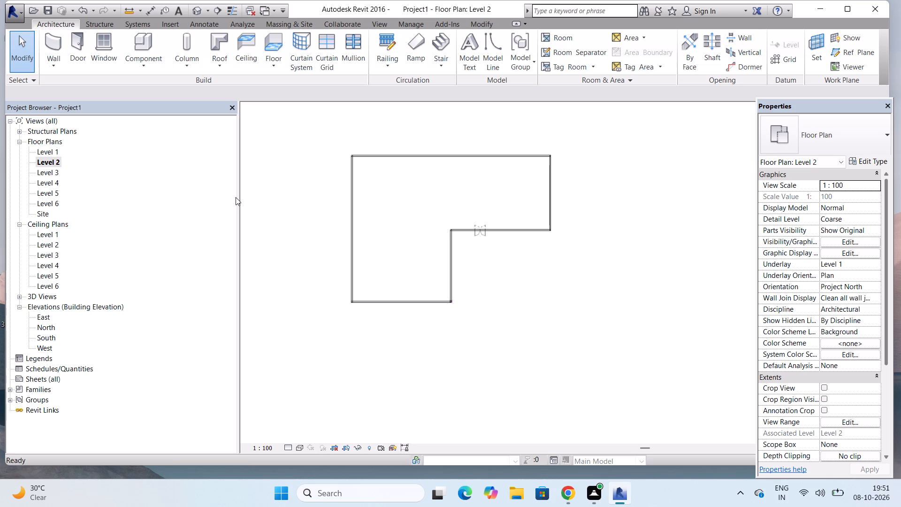
In the Level 3 floor plan, create a 900mm Pipe railing by picking the notch ceiling's two outer edges as its path.
double_click(45, 174)
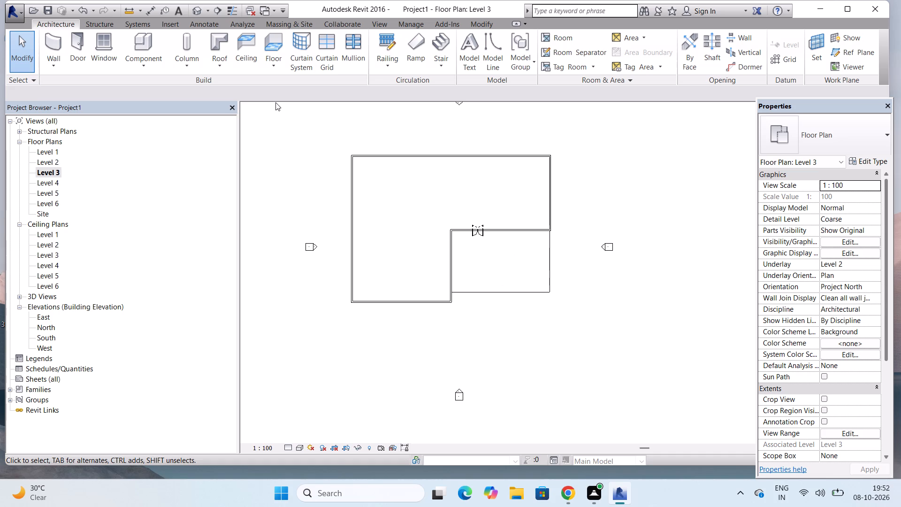
left_click(387, 42)
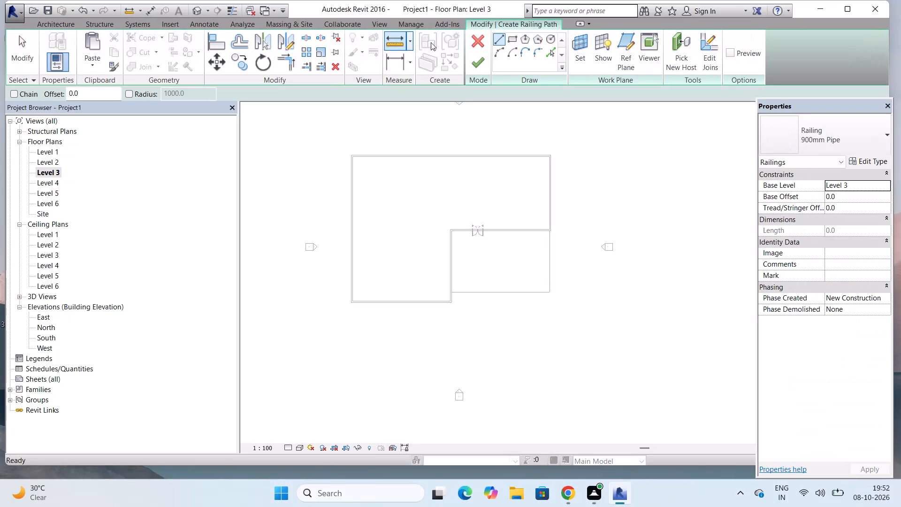
left_click(549, 54)
left_click(487, 294)
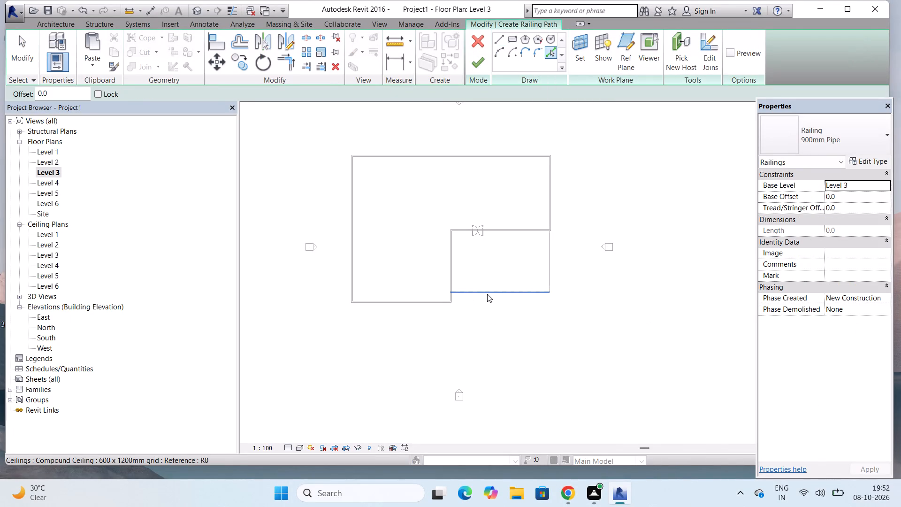
left_click(549, 269)
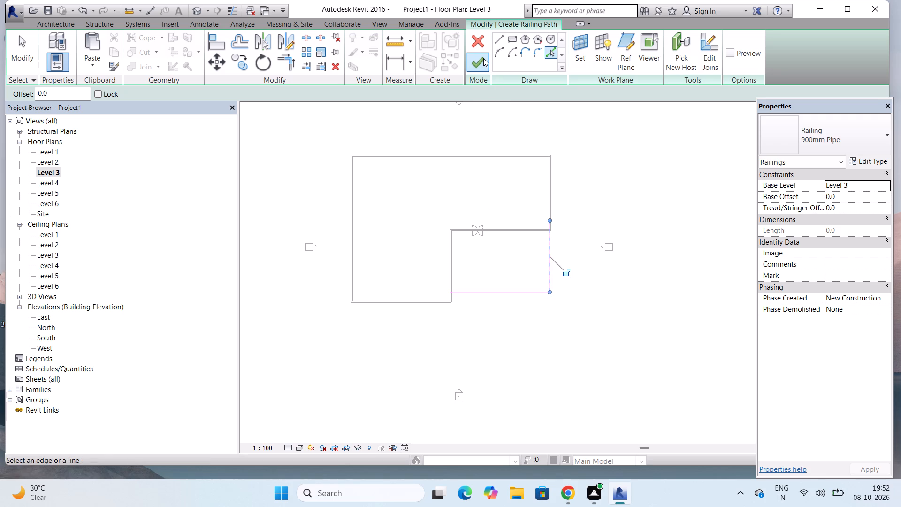
left_click(483, 58)
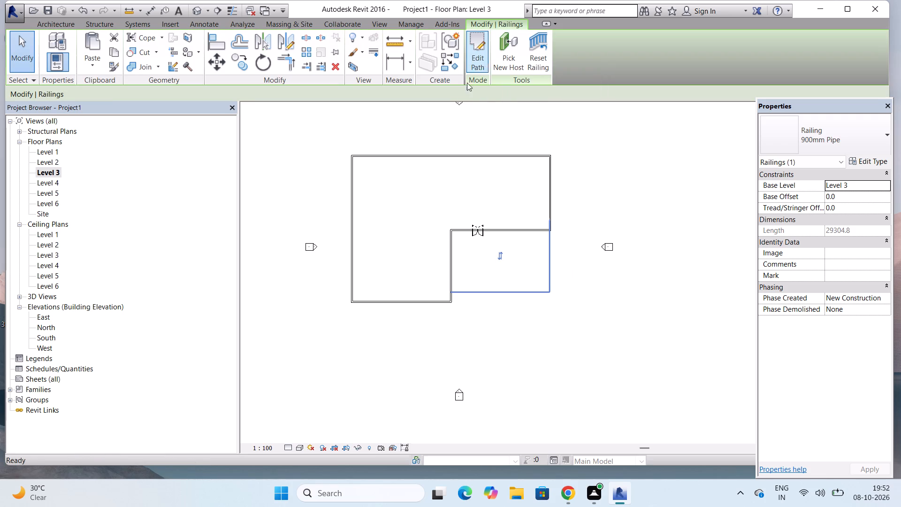
Examine the new pipe railing's height relative to the notch ceiling and upper door in the default 3D view.
left_click(847, 131)
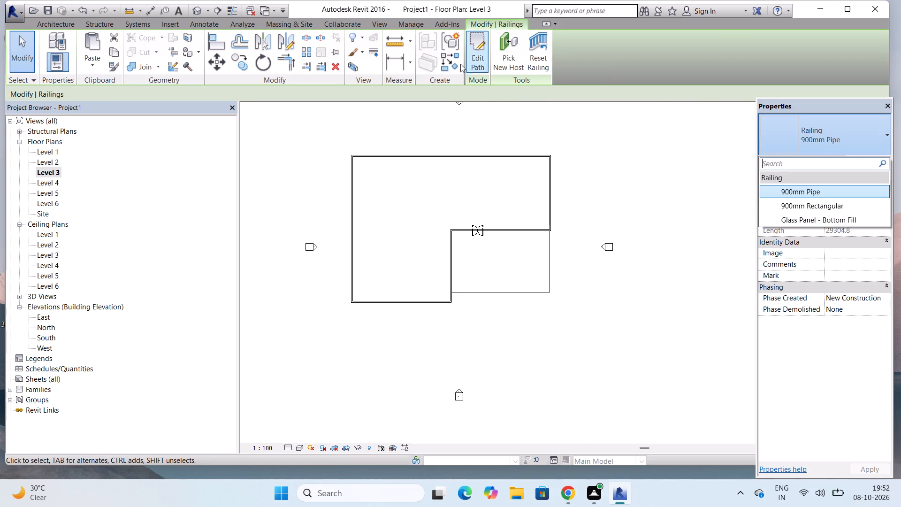
left_click(193, 10)
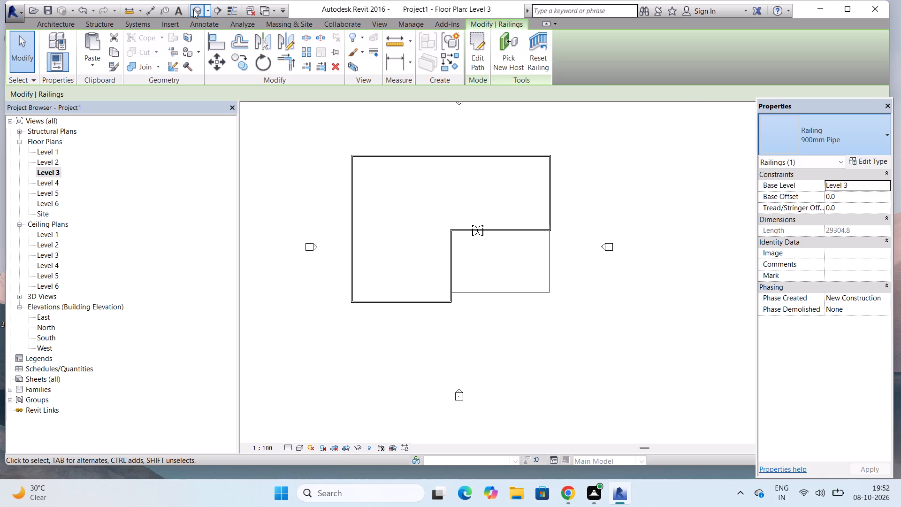
left_click(193, 10)
left_click(193, 10)
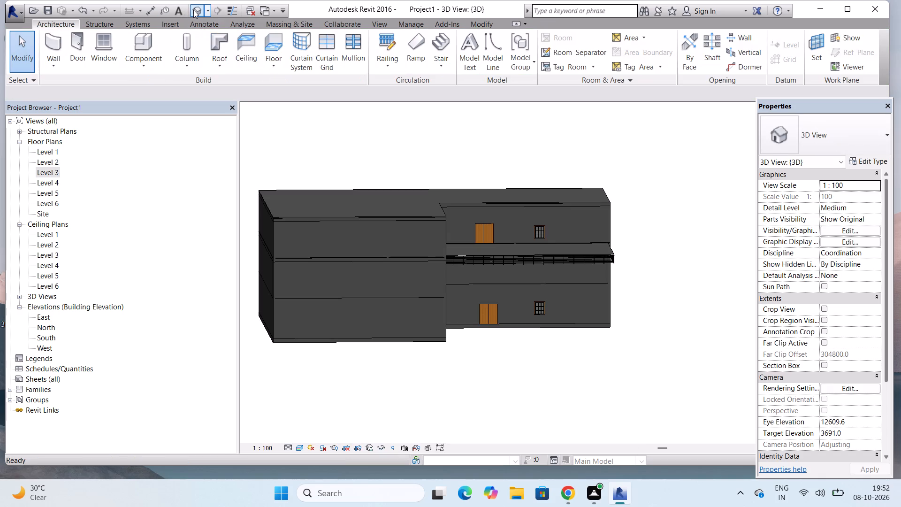
scroll(555, 289, "up", 7)
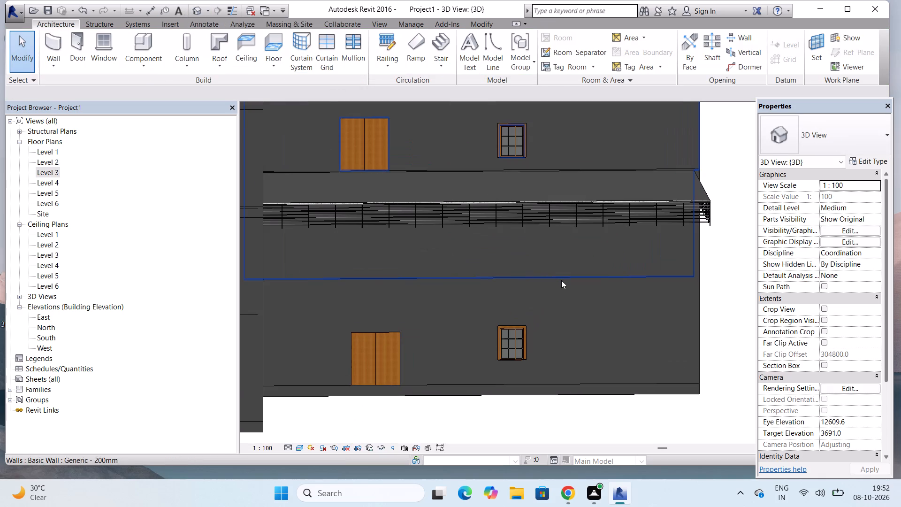
scroll(561, 280, "up", 3)
scroll(561, 280, "down", 4)
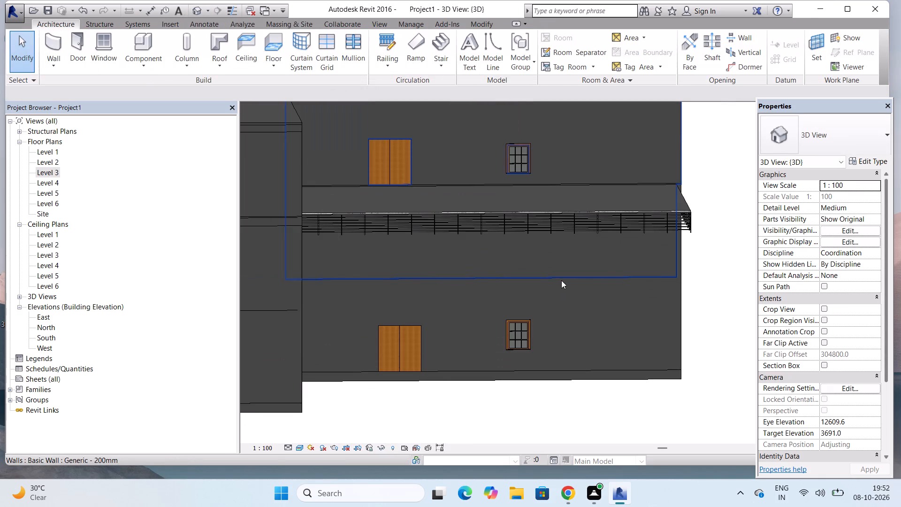
scroll(561, 280, "down", 2)
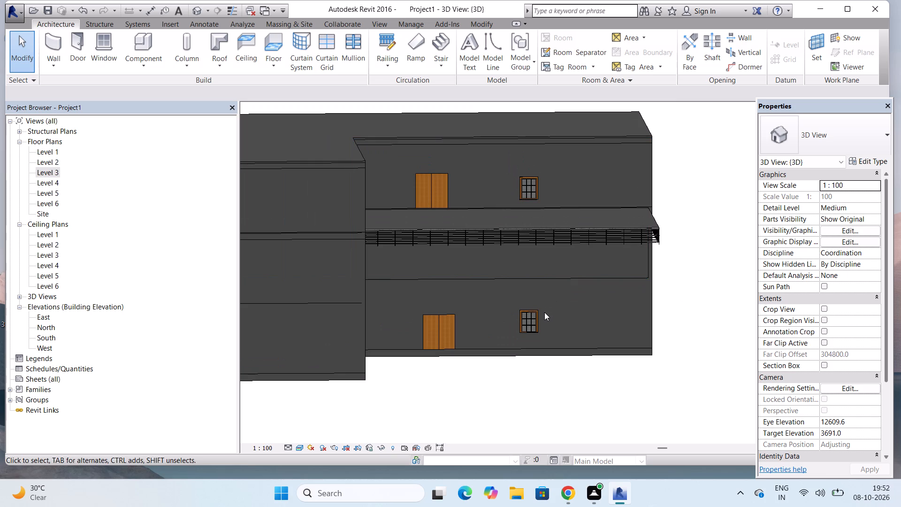
In the South elevation, raise the pipe railing onto the notch ceiling's top, at a base offset of about 946 mm from Level 3.
left_click(581, 242)
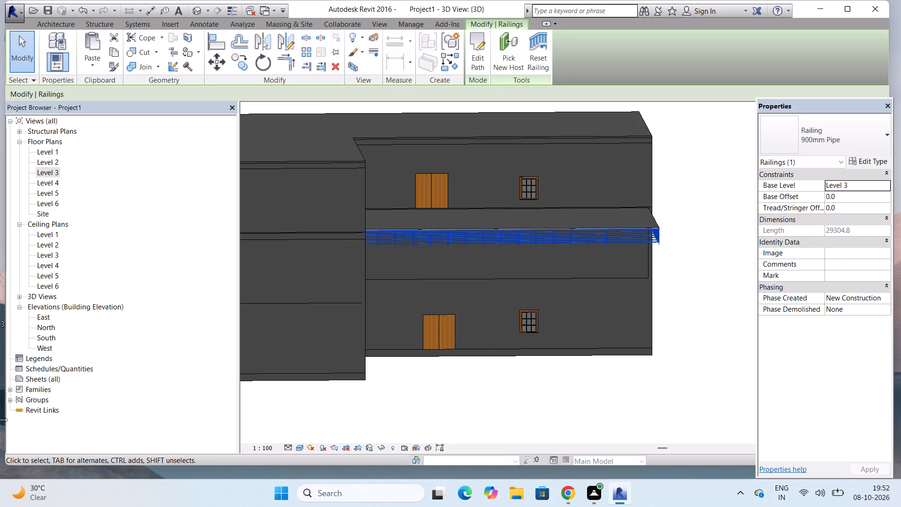
double_click(49, 323)
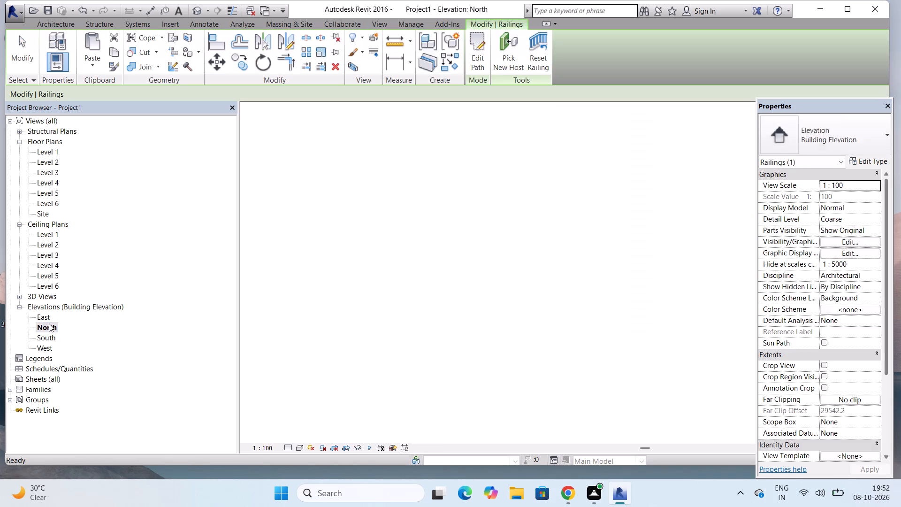
double_click(45, 338)
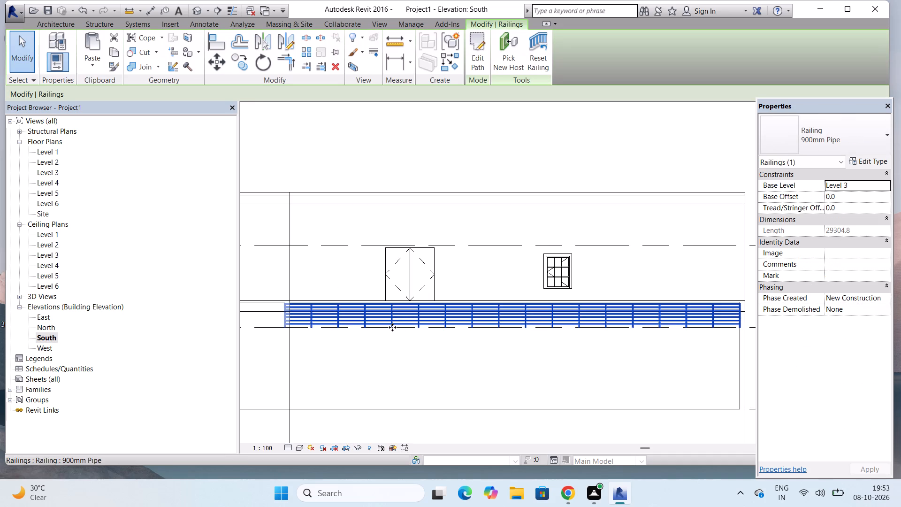
left_click_drag(392, 327, 394, 299)
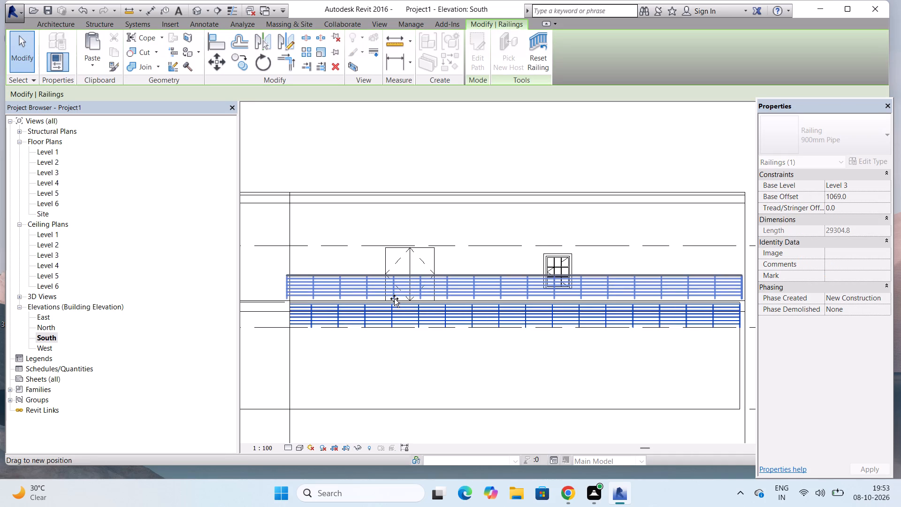
left_click_drag(394, 299, 394, 302)
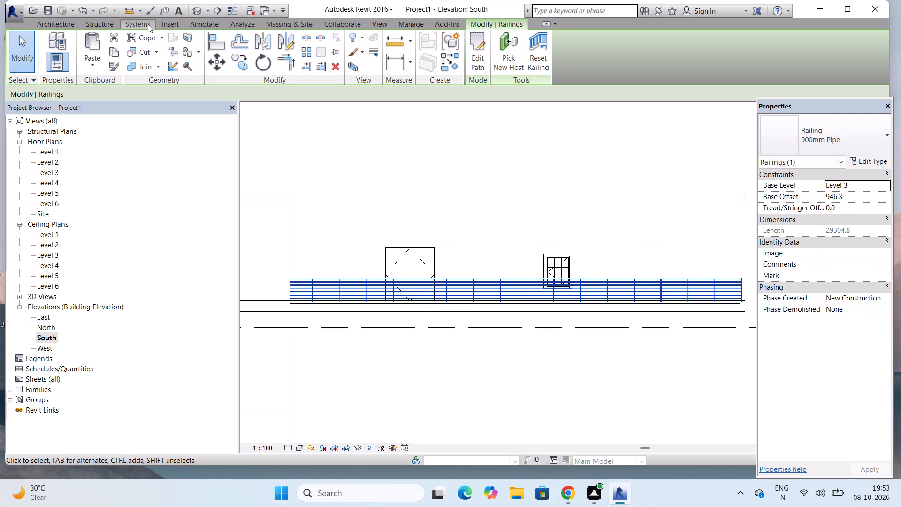
Examine how the raised railing's outer corner sits against the notch ceiling edge in the 3D view.
double_click(193, 6)
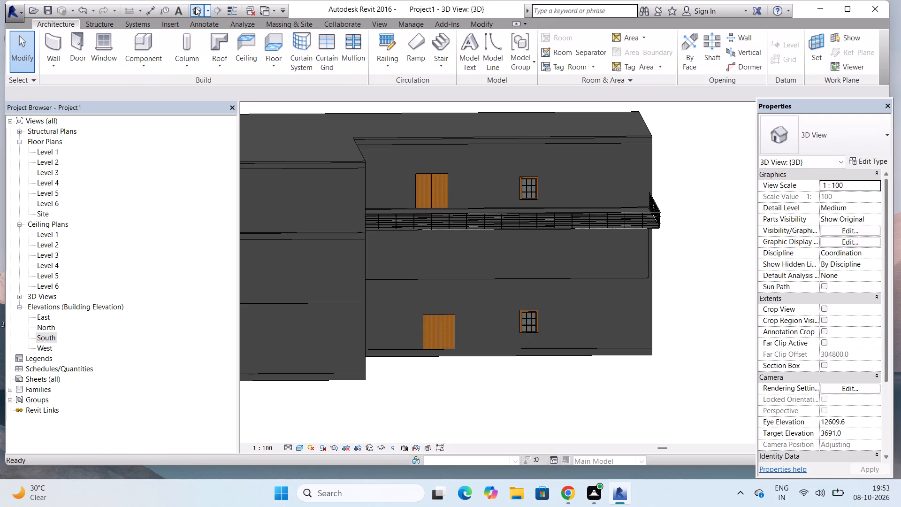
scroll(665, 214, "up", 9)
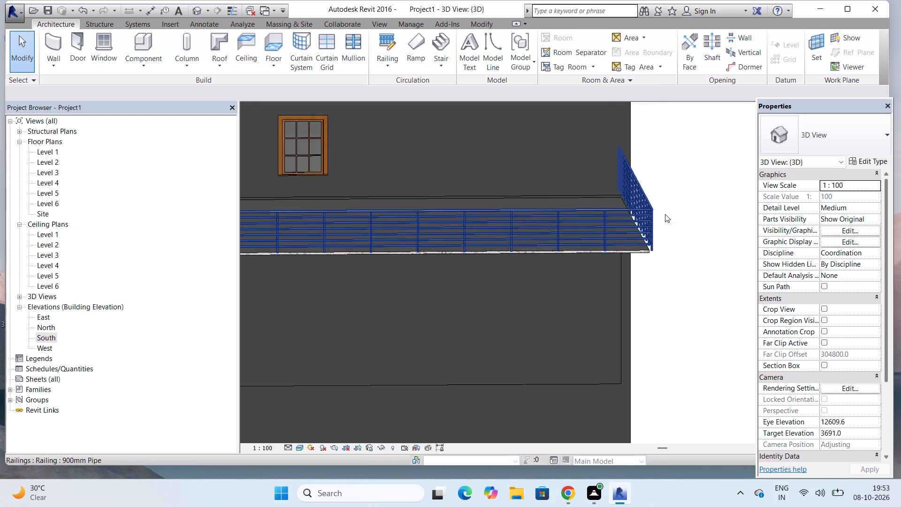
scroll(665, 214, "up", 1)
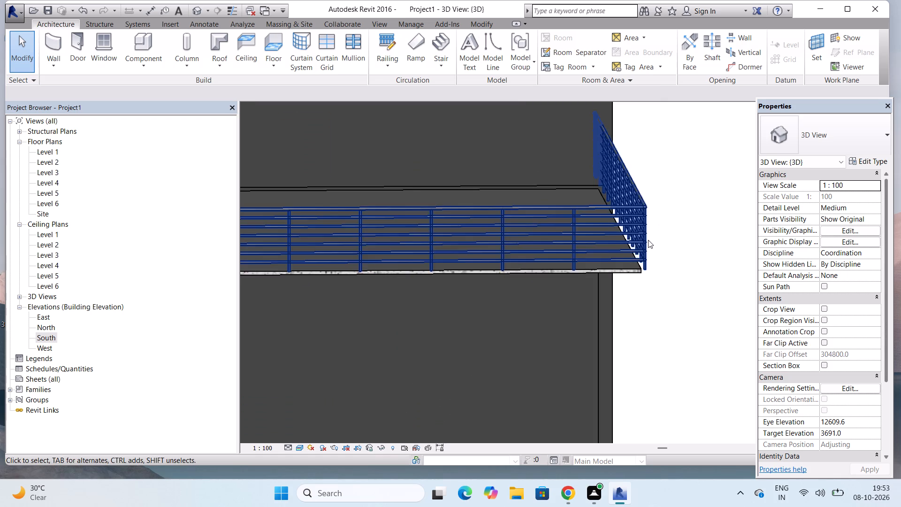
scroll(647, 241, "up", 5)
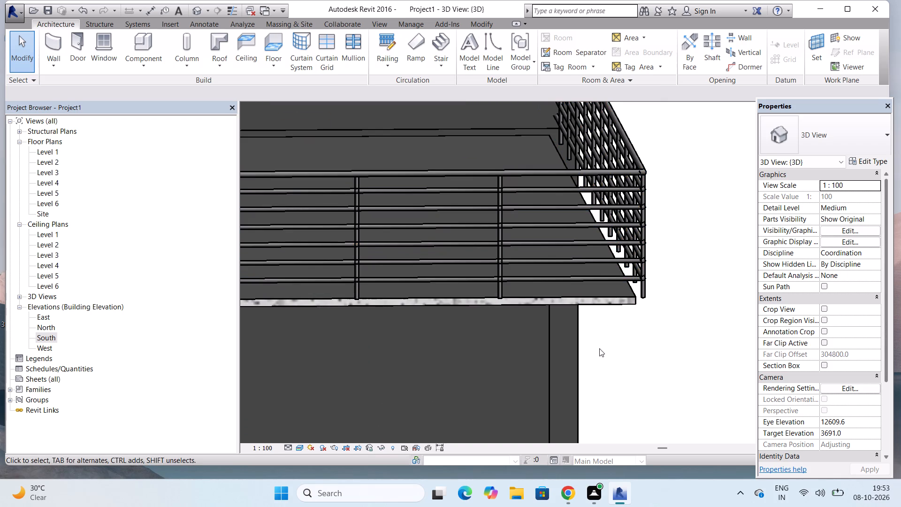
middle_click_drag(604, 348, 609, 324, "shift")
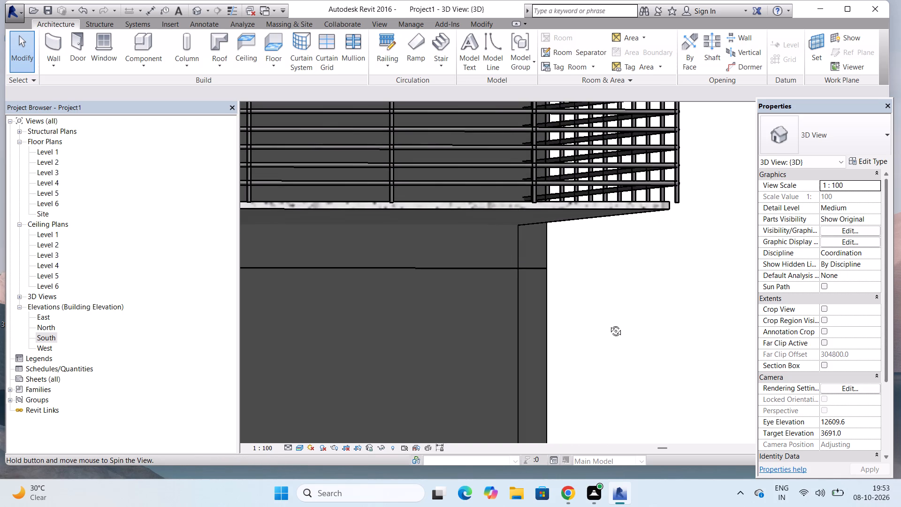
middle_click_drag(609, 324, 613, 337, "shift")
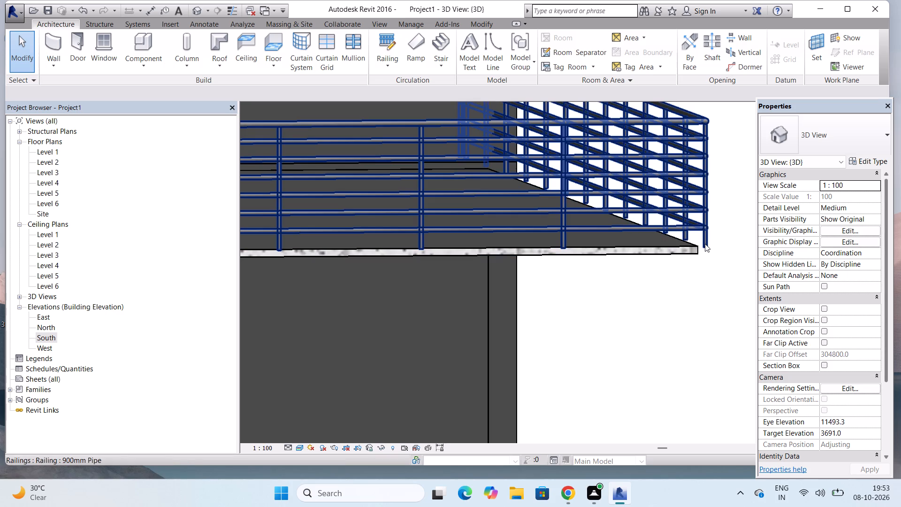
double_click(705, 244)
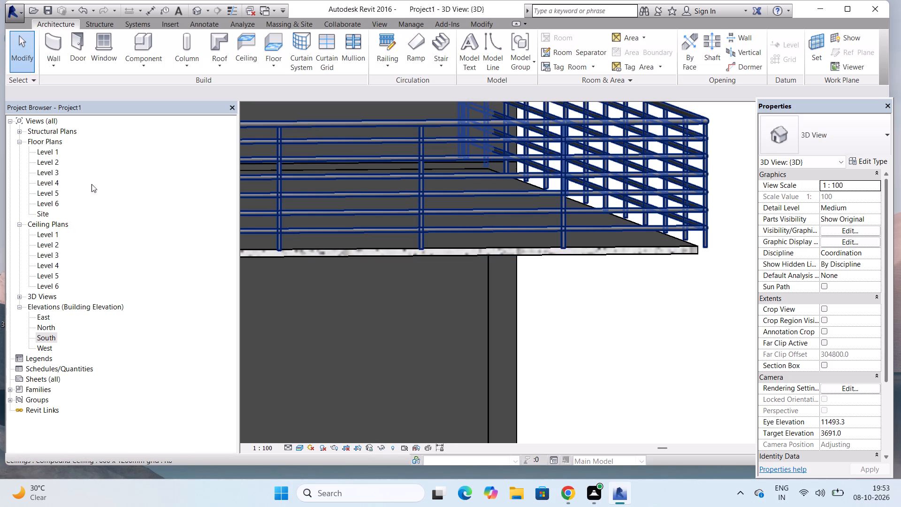
In the South elevation, shift the railing inward so its end post meets the notch ceiling's outer edge, at a base offset of about 955 mm.
double_click(38, 337)
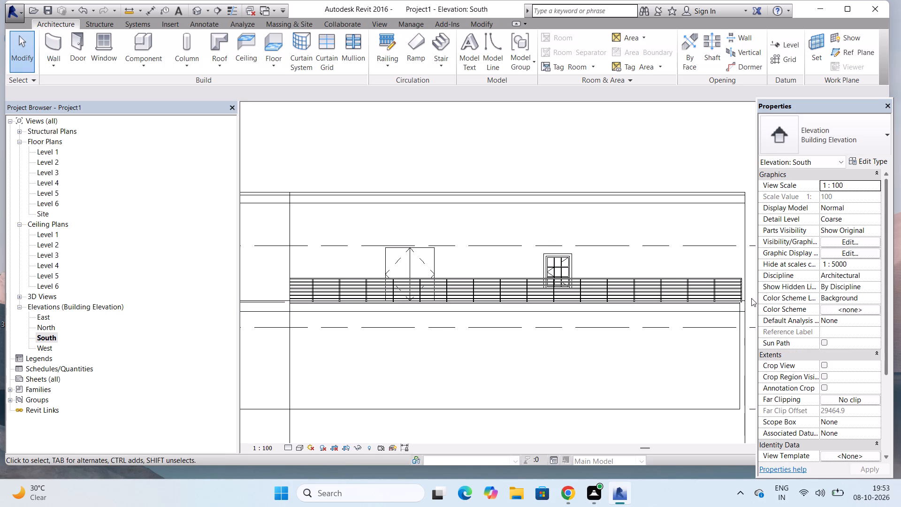
scroll(751, 298, "up", 9)
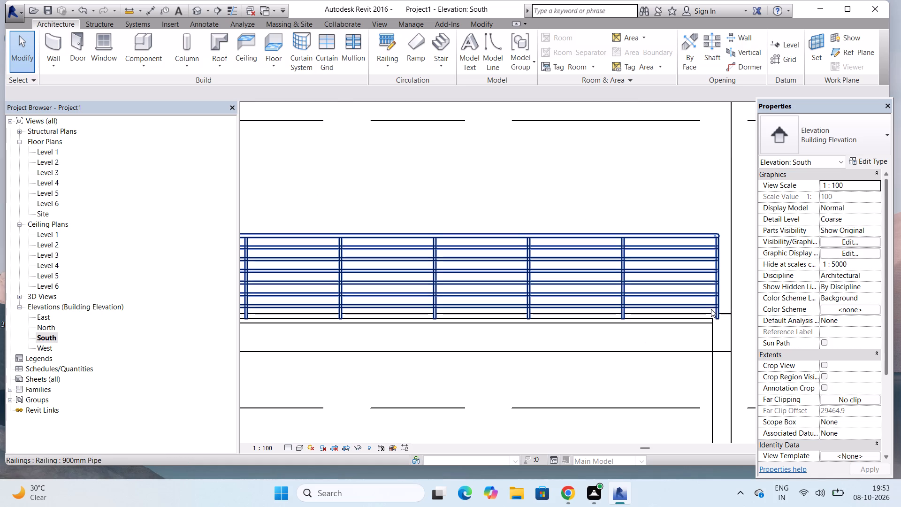
left_click(717, 309)
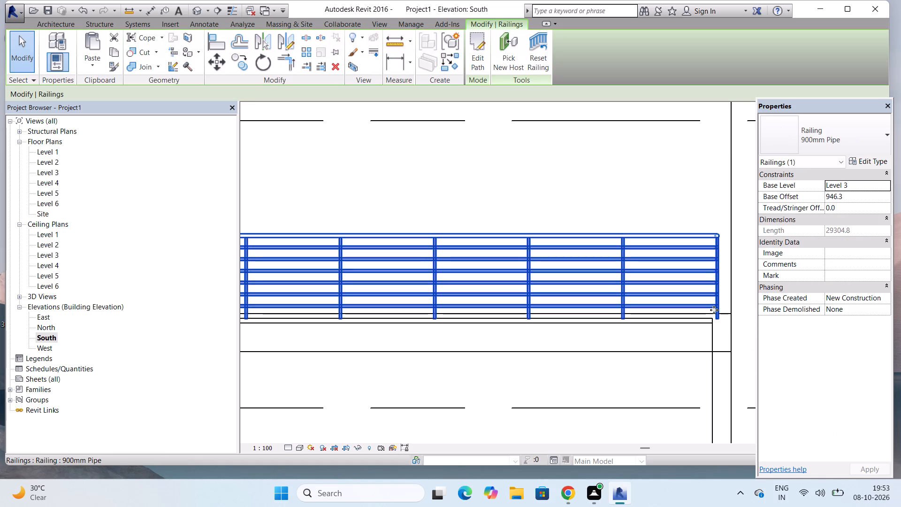
scroll(717, 316, "up", 4)
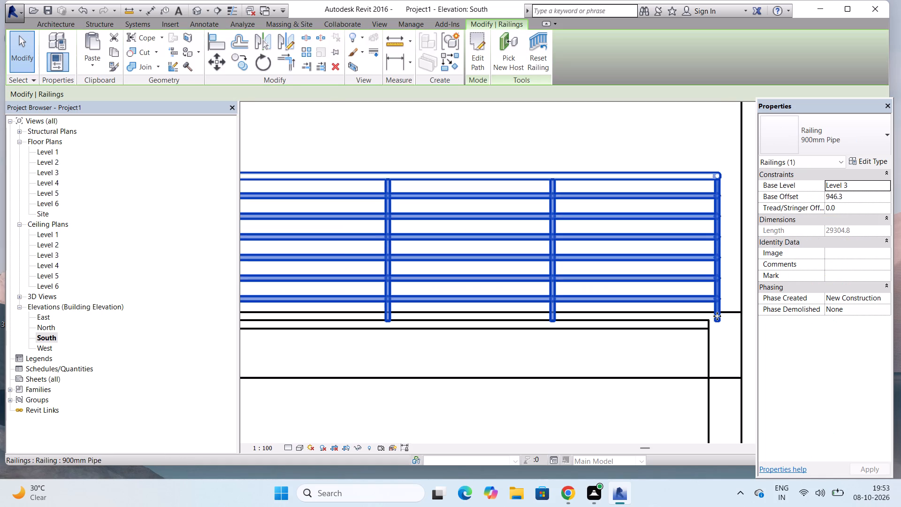
left_click_drag(717, 320, 698, 320)
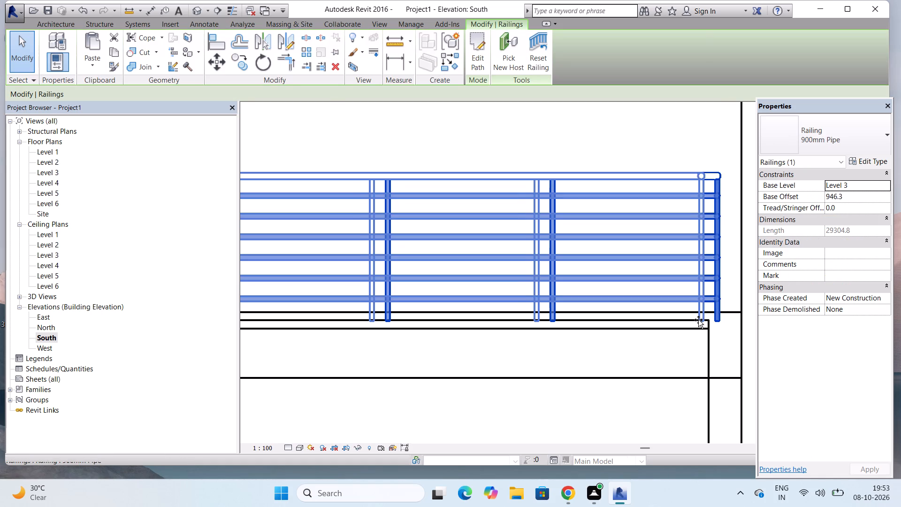
left_click_drag(698, 320, 705, 318)
scroll(705, 318, "down", 7)
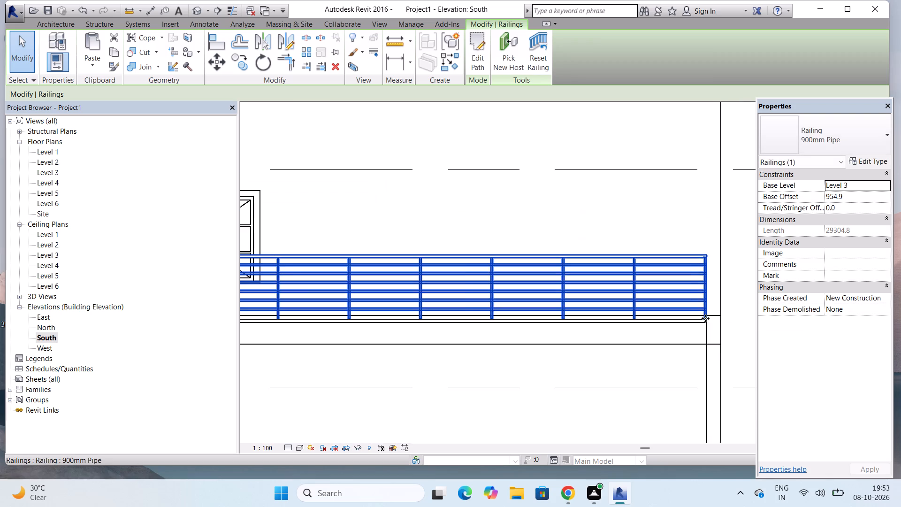
scroll(694, 317, "down", 2)
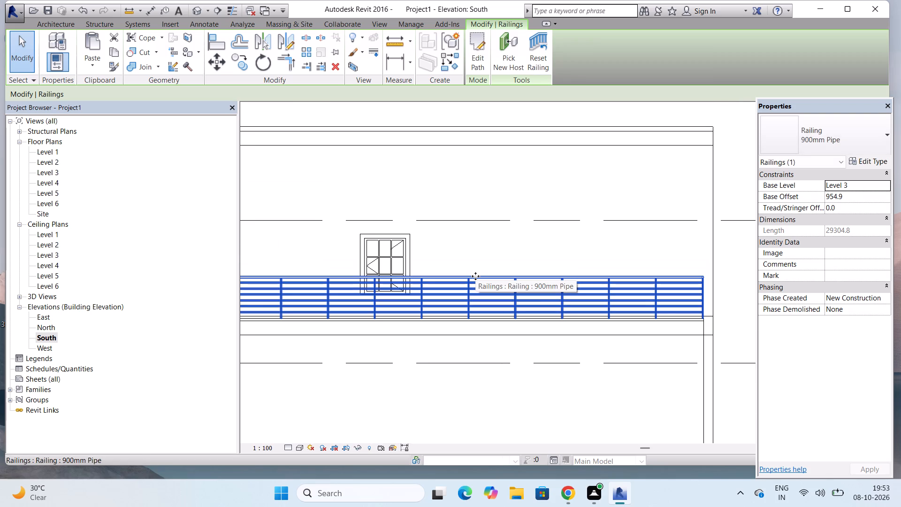
key("Escape")
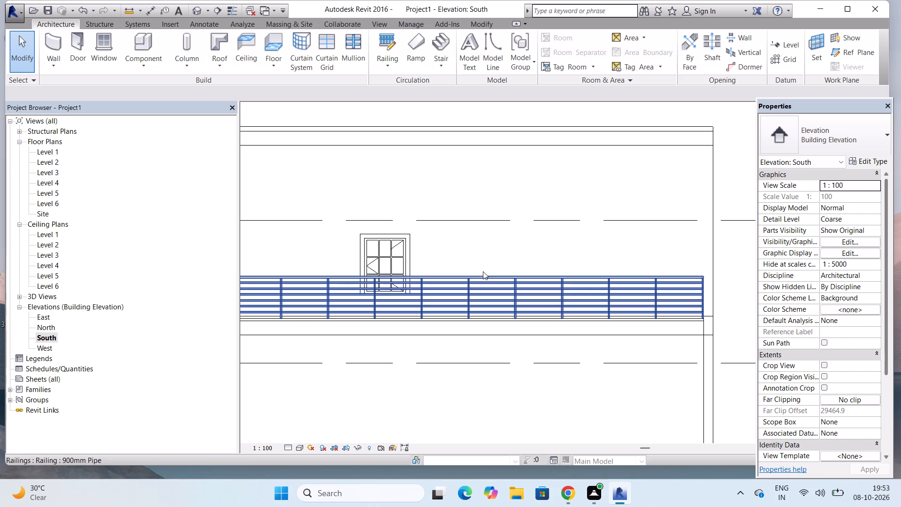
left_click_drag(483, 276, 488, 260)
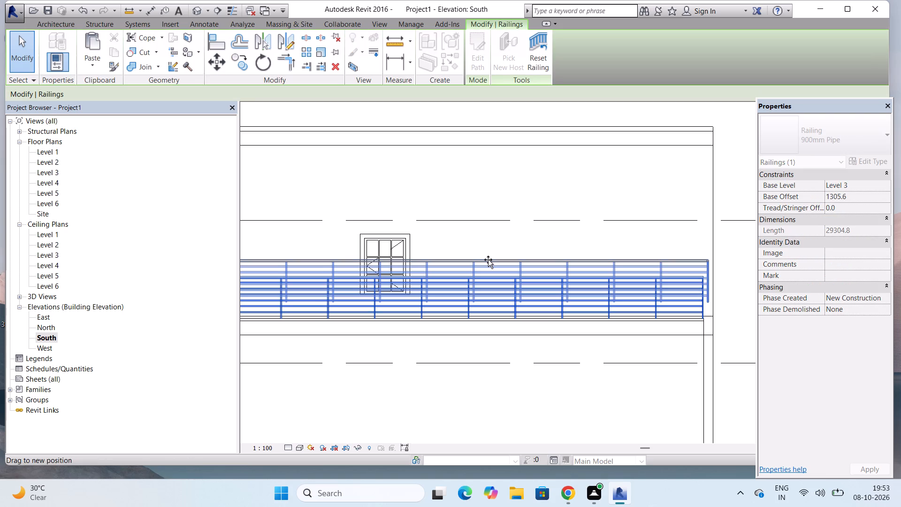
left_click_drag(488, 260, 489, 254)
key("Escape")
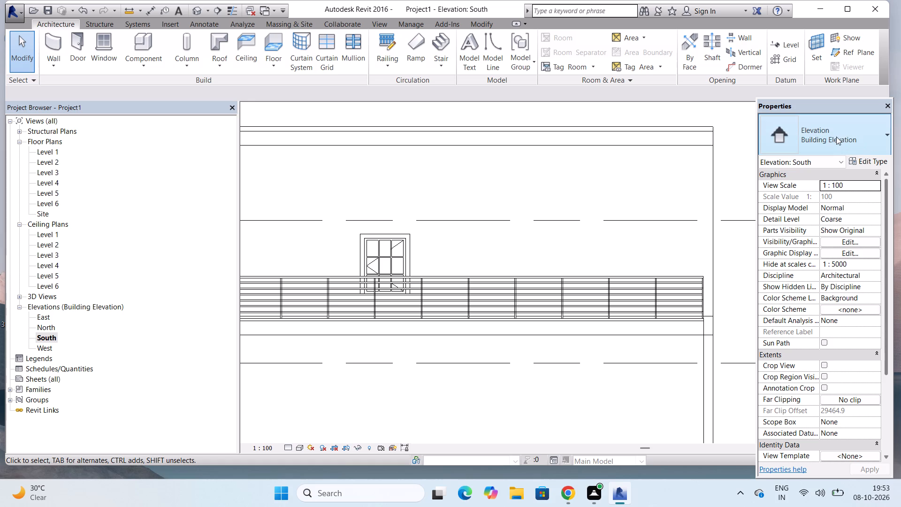
Change the notch railing's type to Glass Panel - Bottom Fill.
left_click(581, 283)
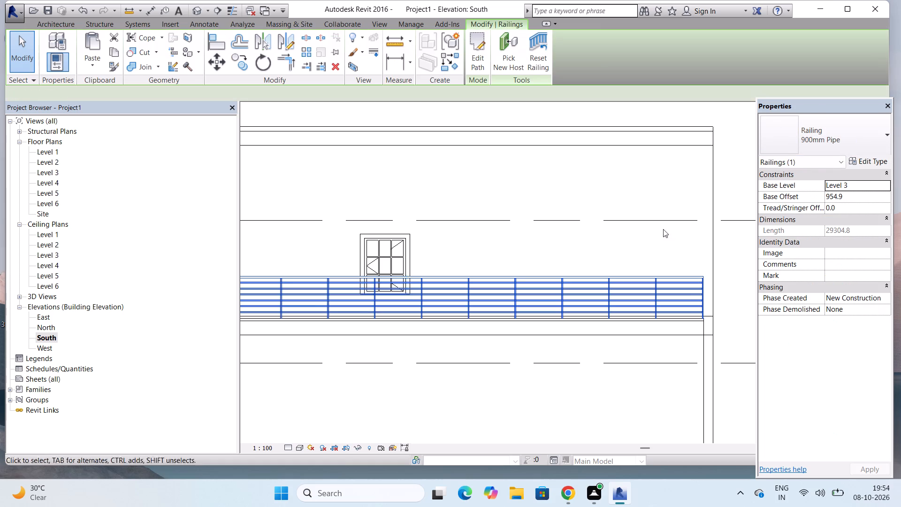
left_click(837, 143)
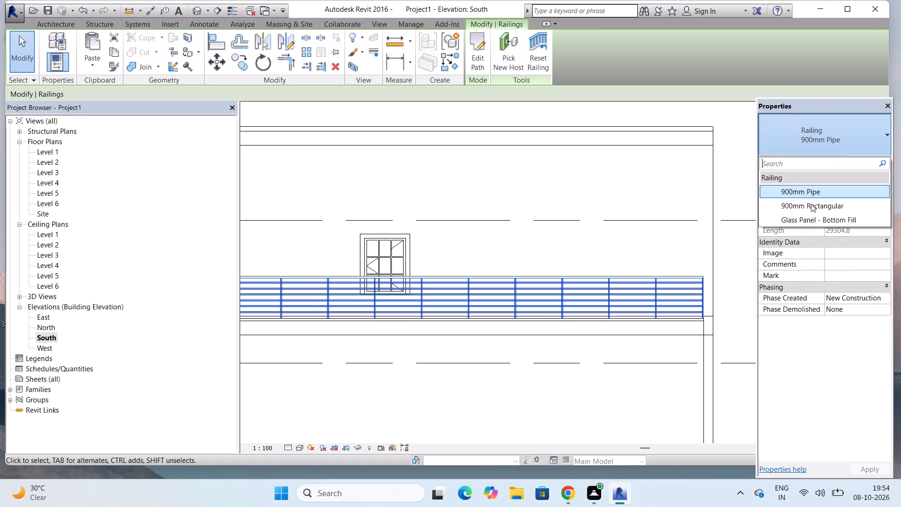
left_click(806, 217)
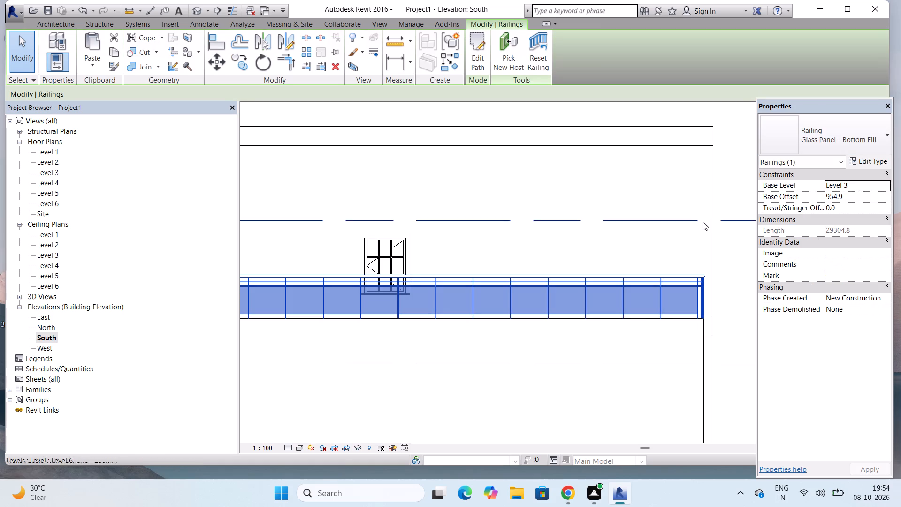
Examine the glass panel railing's fit along the notch ceiling and at its outer end in the South elevation.
scroll(681, 242, "down", 7)
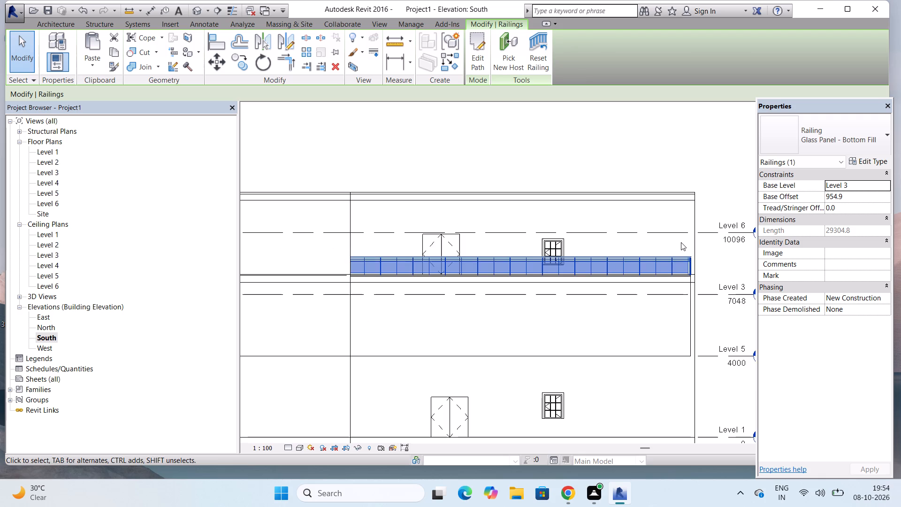
scroll(681, 242, "down", 3)
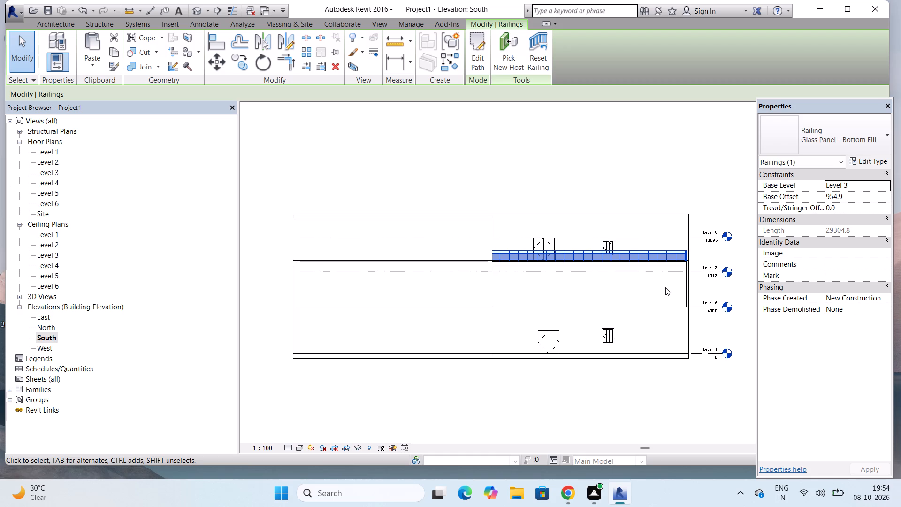
scroll(696, 265, "up", 11)
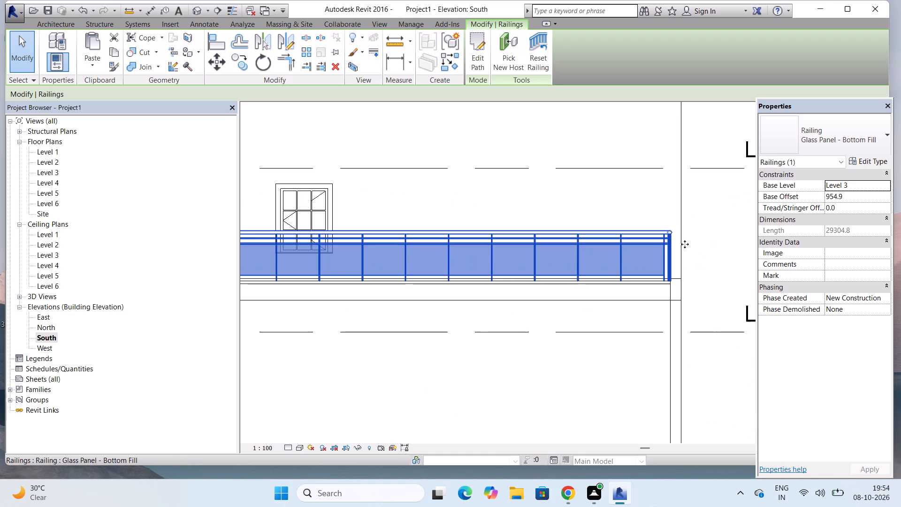
scroll(677, 262, "down", 3)
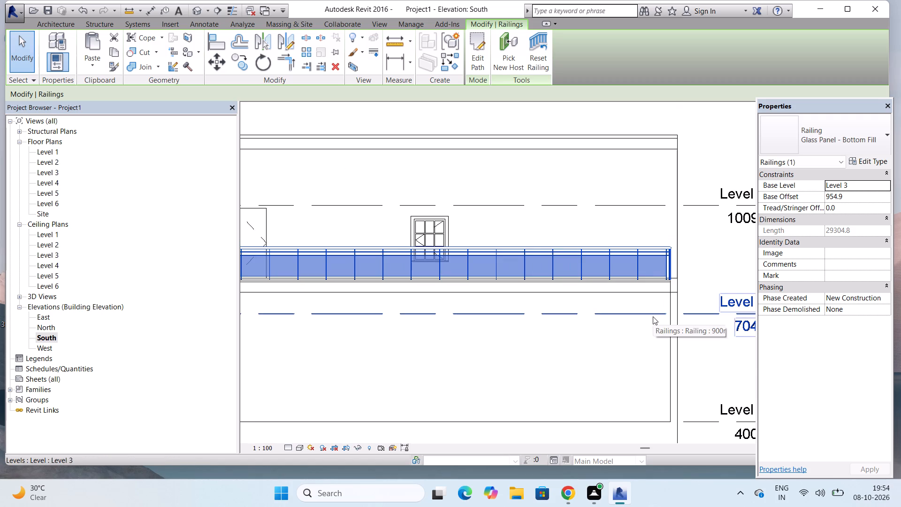
Examine how the glass panel railing's outer end meets the notch ceiling and wall in the South elevation and the 3D view.
scroll(657, 284, "up", 4)
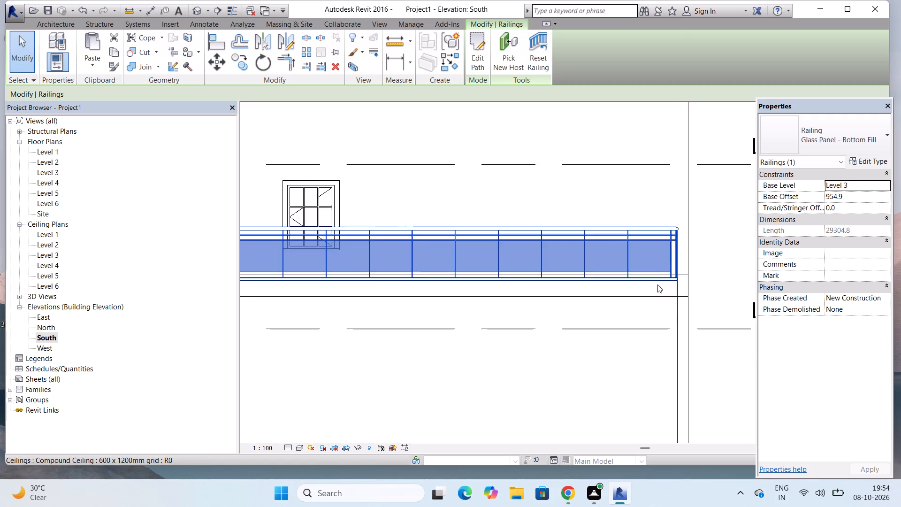
scroll(657, 284, "up", 3)
left_click(670, 273)
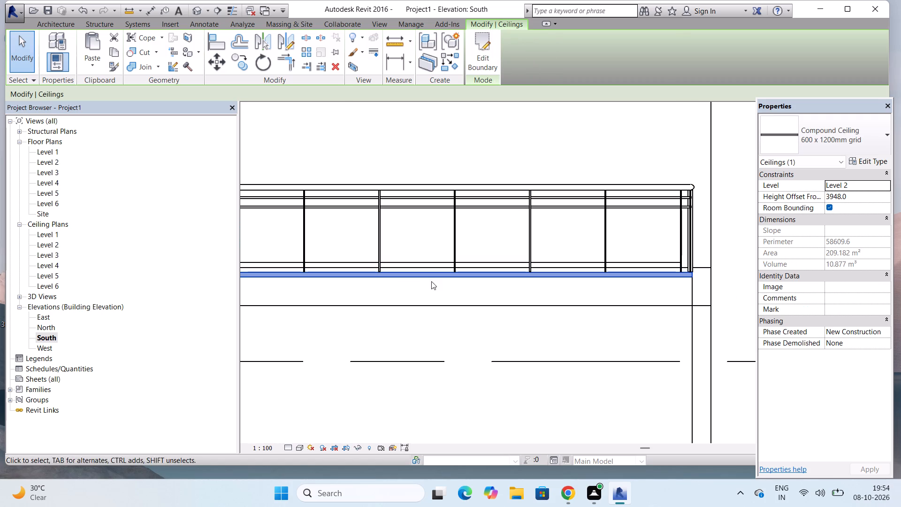
double_click(193, 11)
scroll(276, 192, "down", 3)
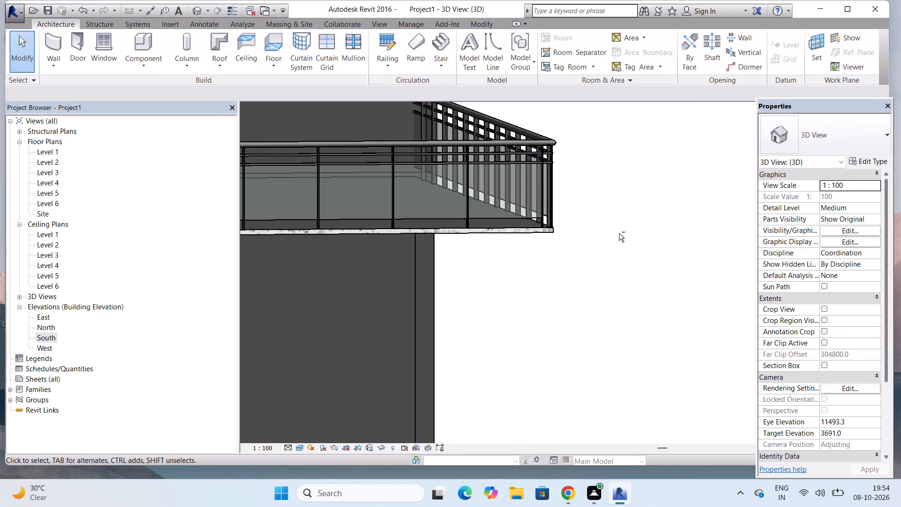
middle_click_drag(619, 233, 578, 249, "shift")
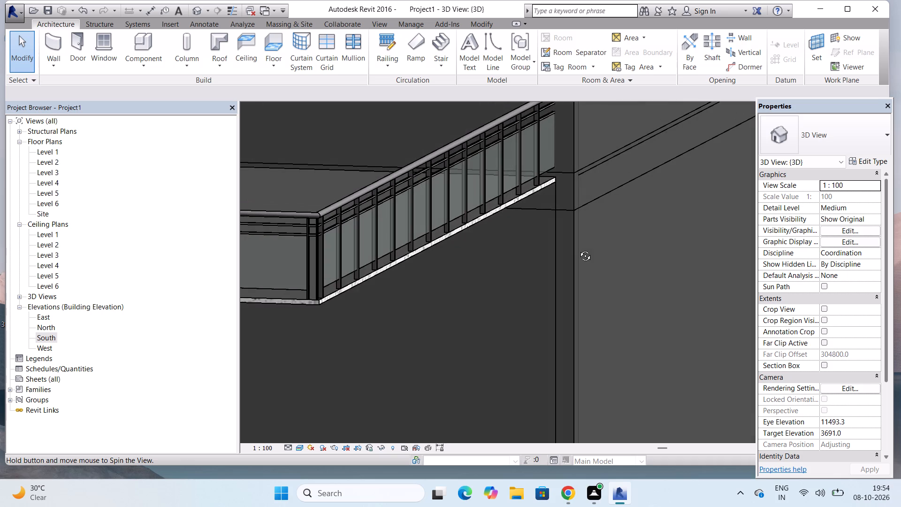
middle_click_drag(578, 249, 585, 257, "shift")
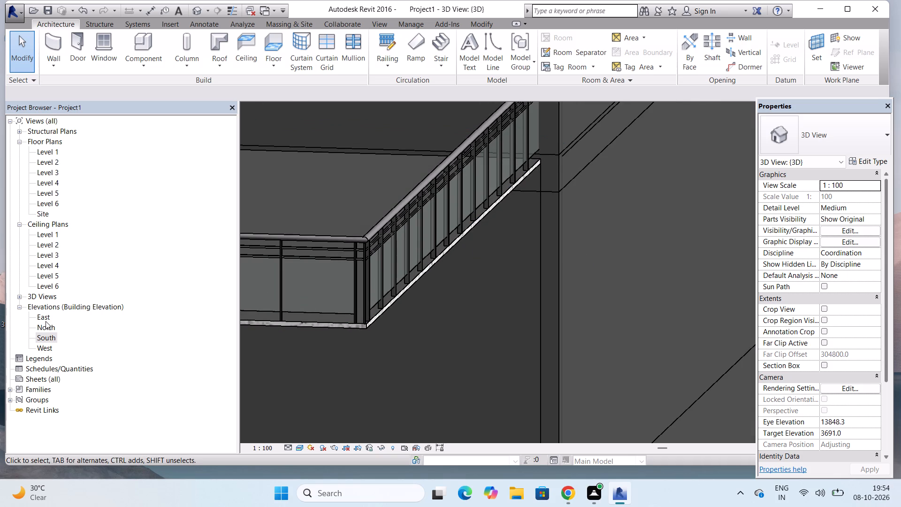
In the Level 3 floor plan, shift the glass panel railing outward so its east run lines up with the east wall's outer face.
double_click(53, 168)
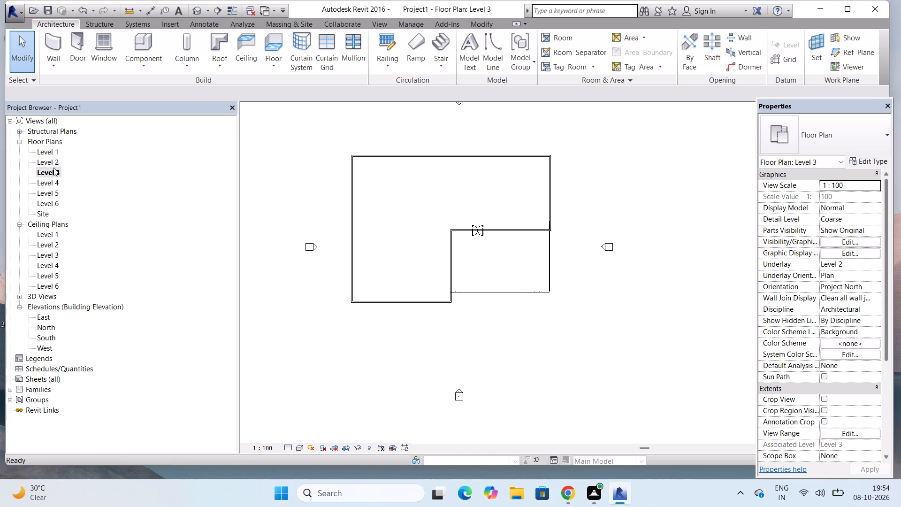
scroll(551, 235, "up", 10)
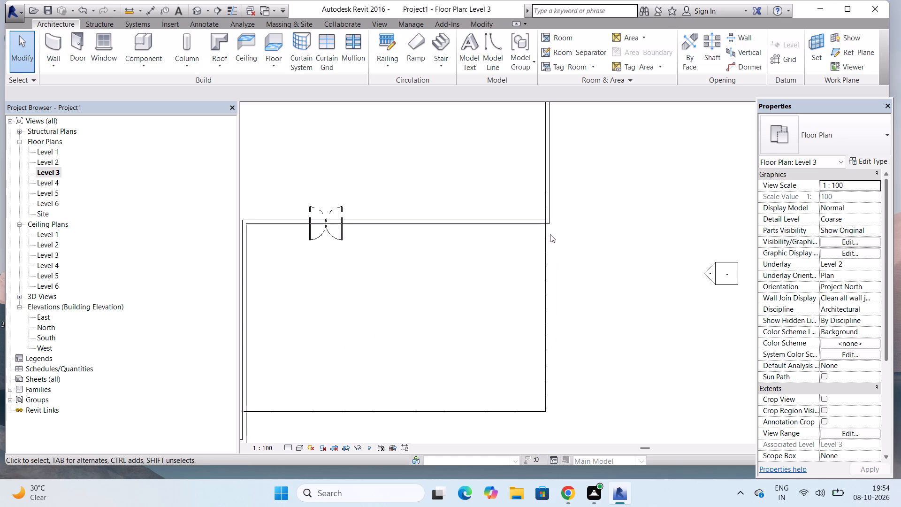
left_click(543, 242)
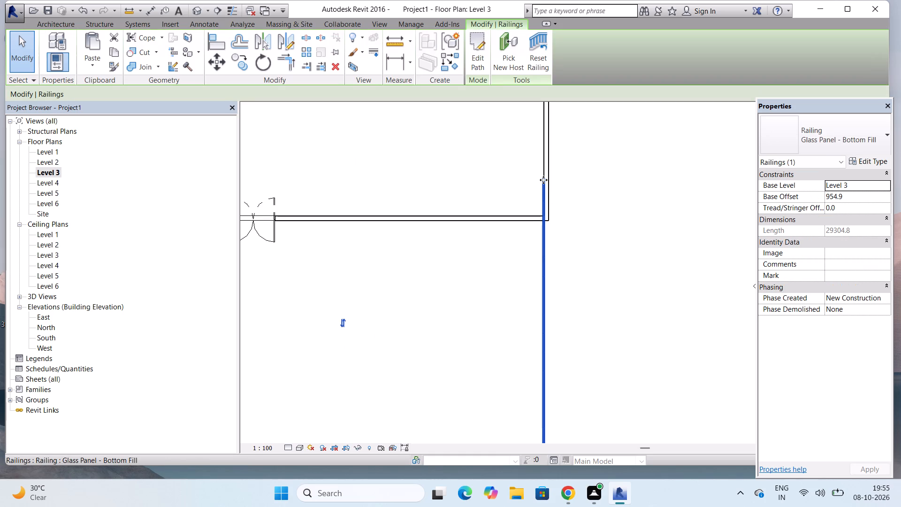
left_click_drag(543, 180, 549, 180)
left_click_drag(549, 180, 557, 192)
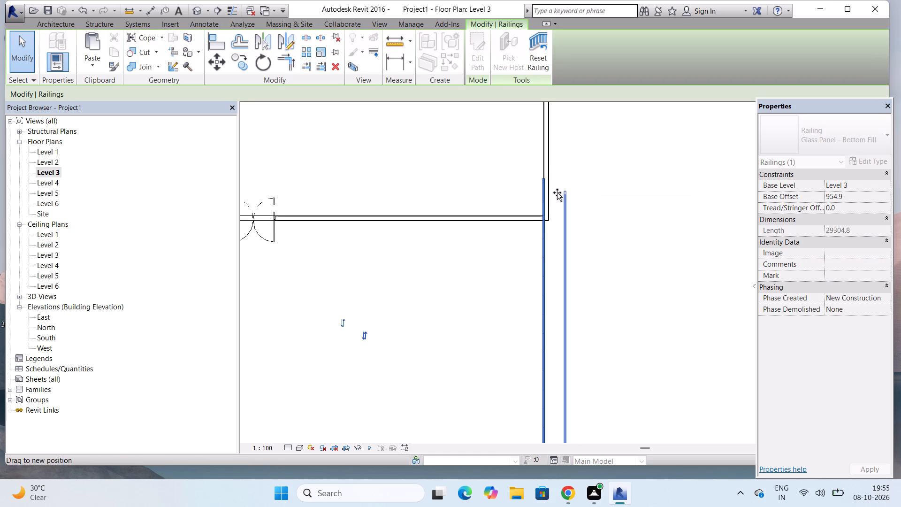
left_click_drag(557, 192, 550, 192)
left_click(550, 192)
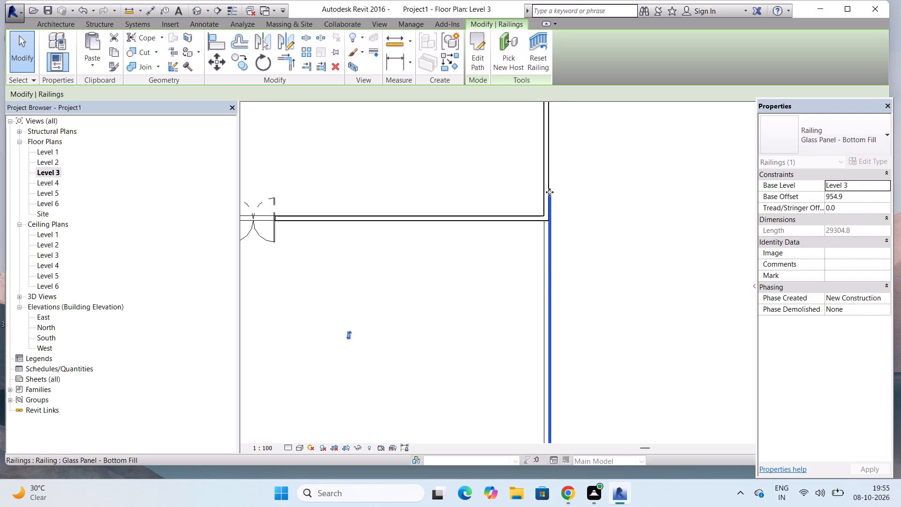
Open the notch ceiling's boundary for editing and move its east edge out to the outer face of the 200mm east wall.
scroll(562, 181, "down", 6)
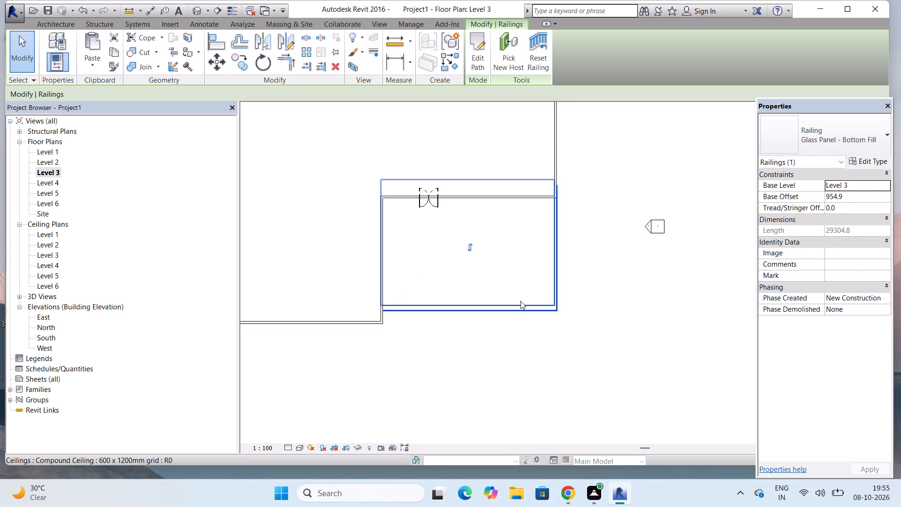
double_click(520, 301)
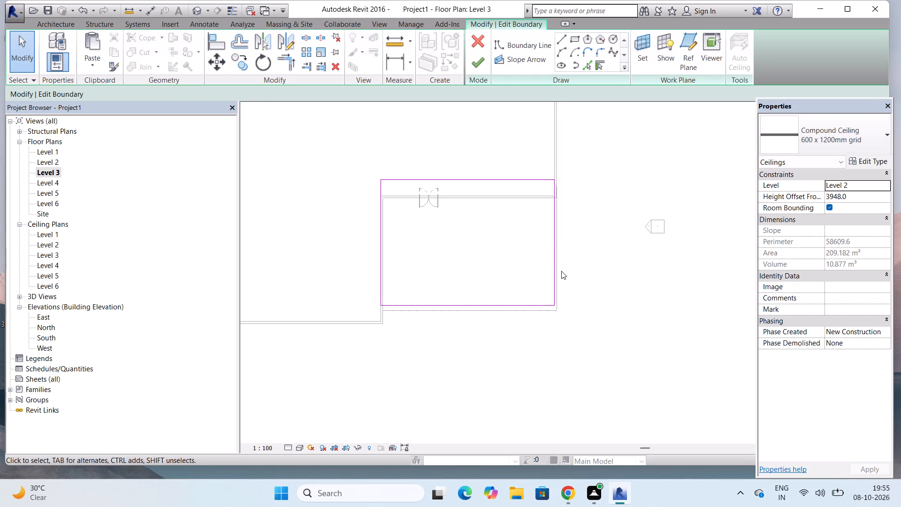
scroll(561, 271, "up", 3)
scroll(561, 268, "down", 2)
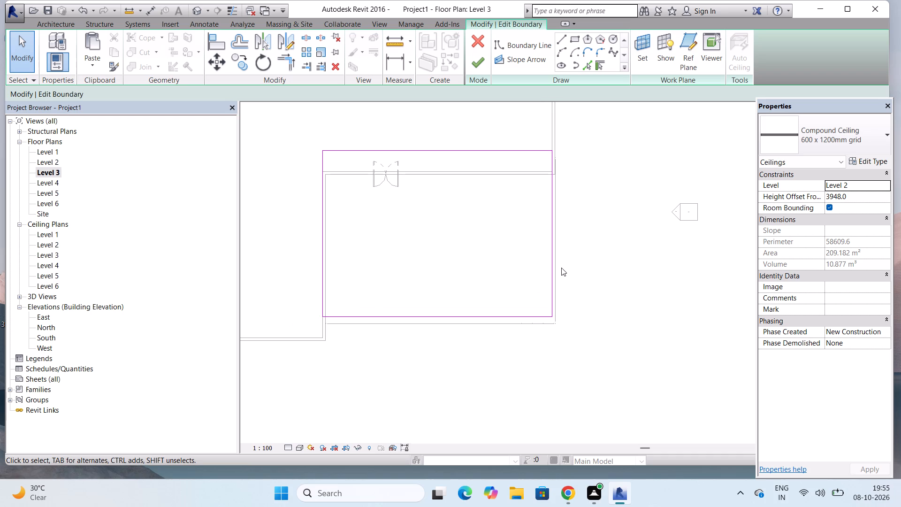
scroll(550, 247, "up", 2)
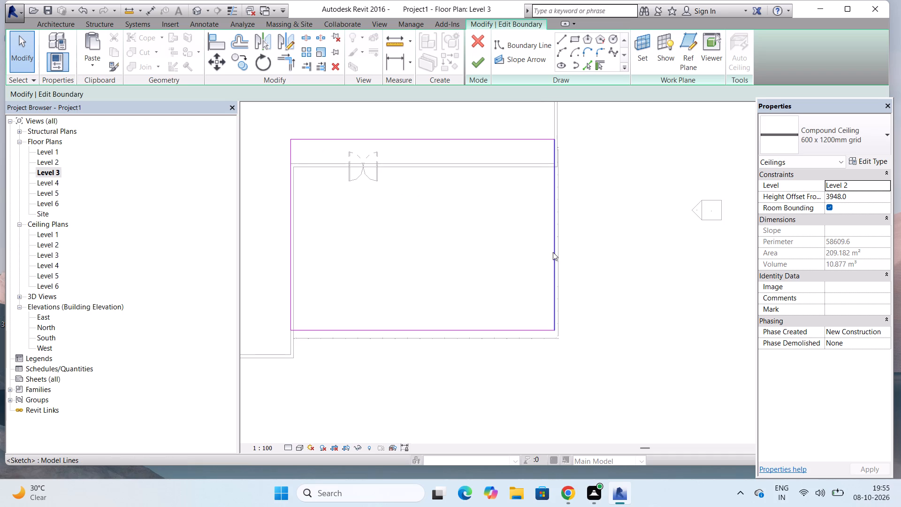
left_click(553, 252)
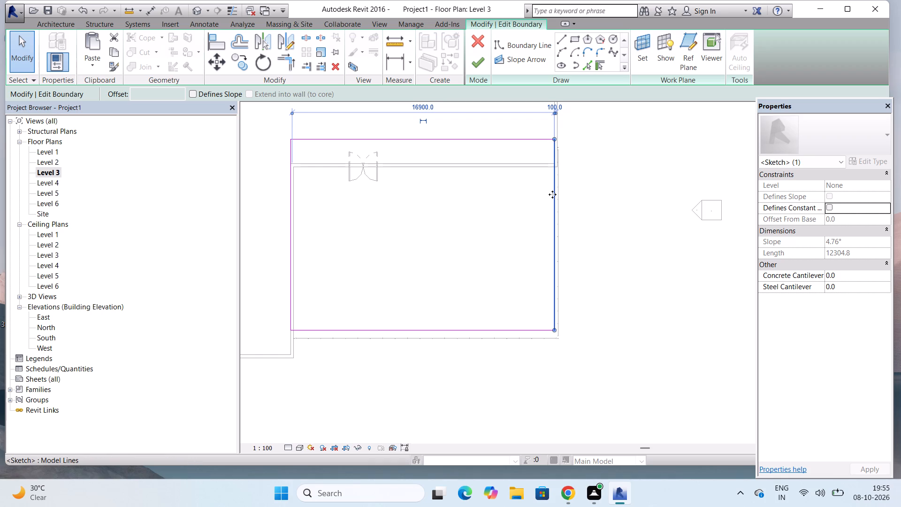
left_click_drag(552, 194, 578, 200)
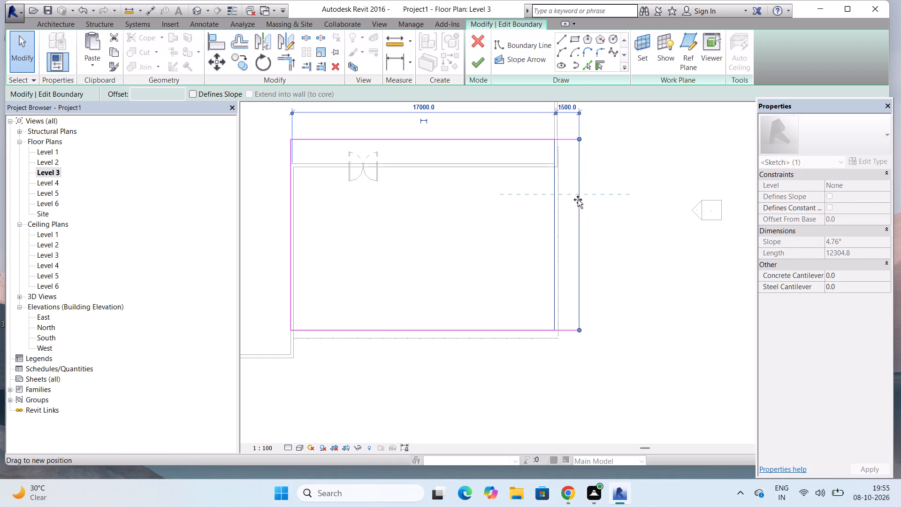
left_click_drag(578, 200, 559, 204)
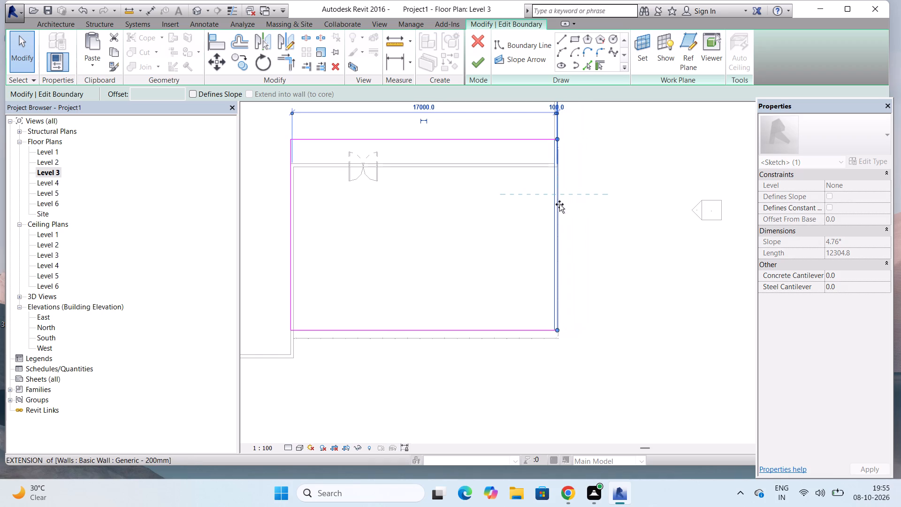
left_click_drag(559, 204, 560, 207)
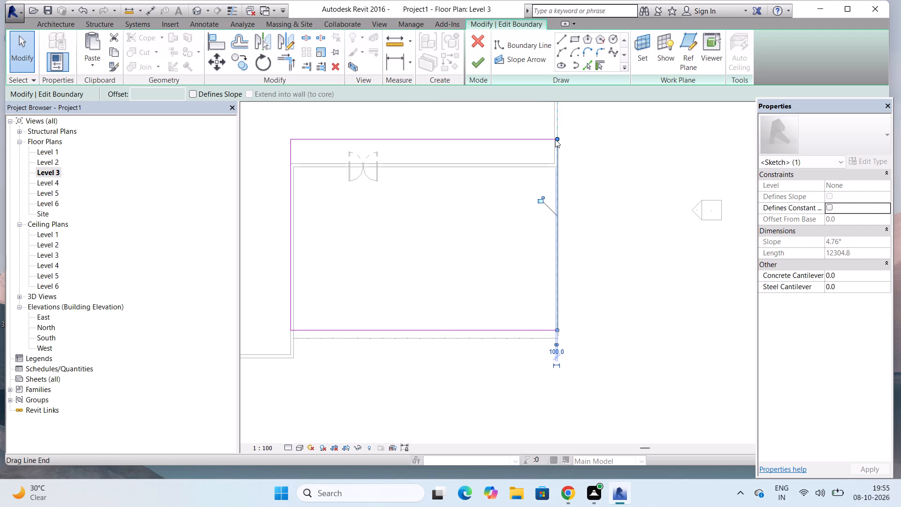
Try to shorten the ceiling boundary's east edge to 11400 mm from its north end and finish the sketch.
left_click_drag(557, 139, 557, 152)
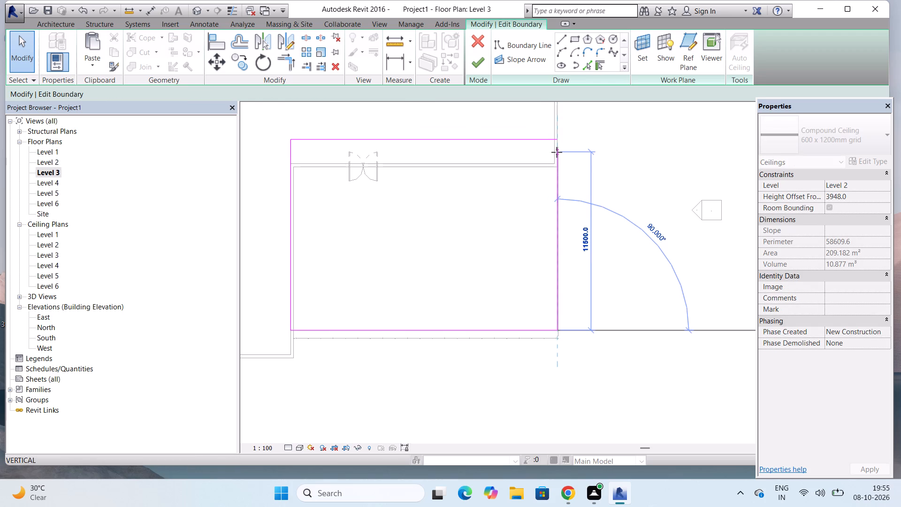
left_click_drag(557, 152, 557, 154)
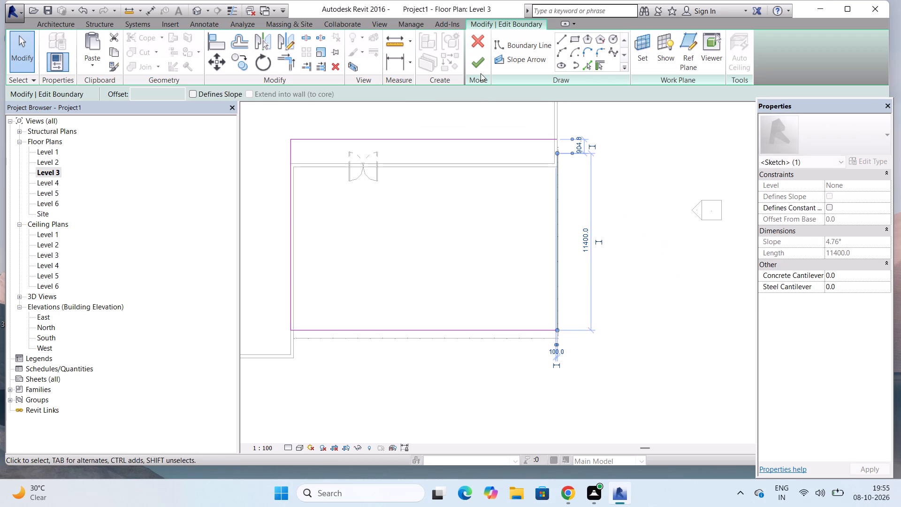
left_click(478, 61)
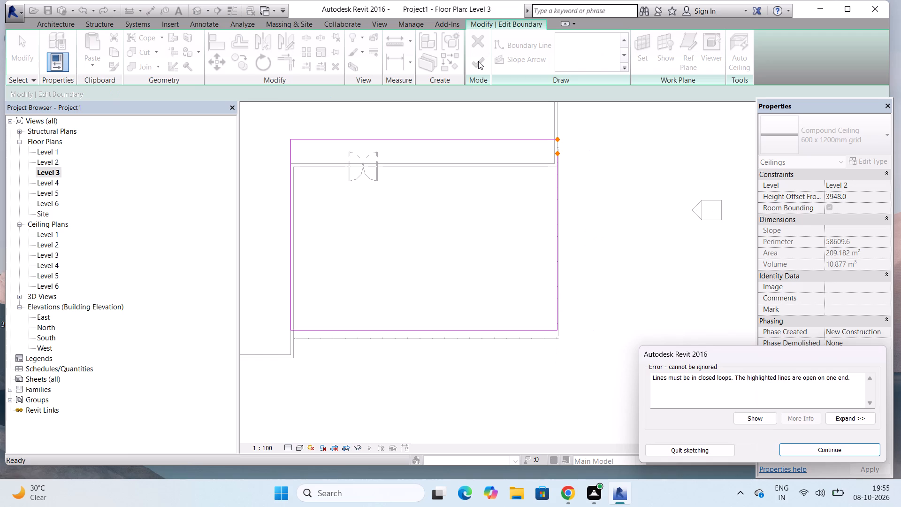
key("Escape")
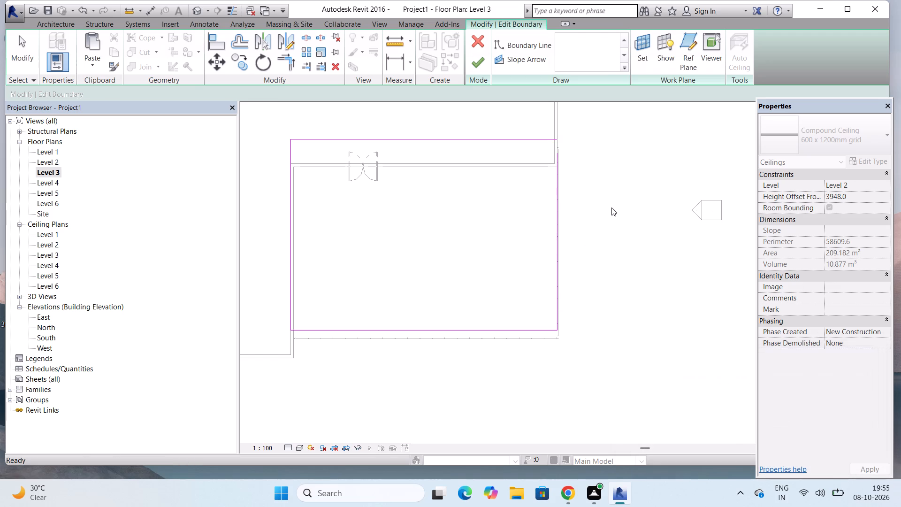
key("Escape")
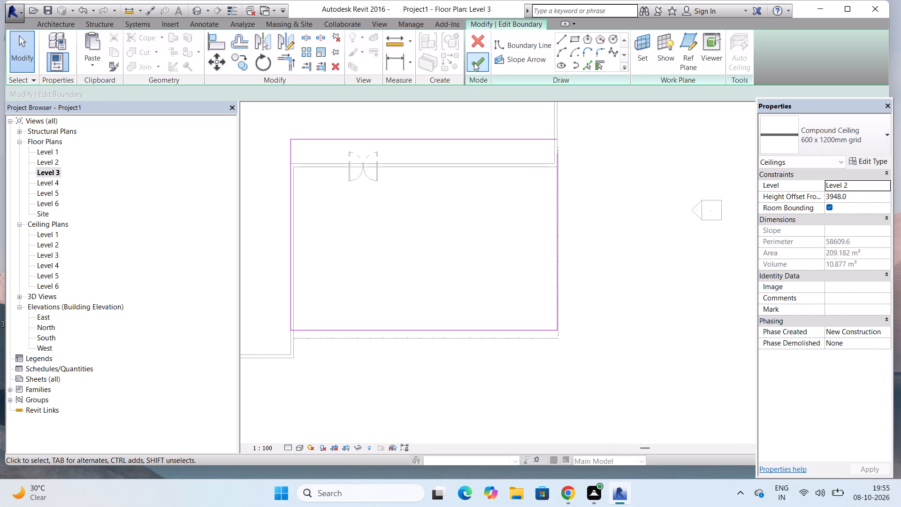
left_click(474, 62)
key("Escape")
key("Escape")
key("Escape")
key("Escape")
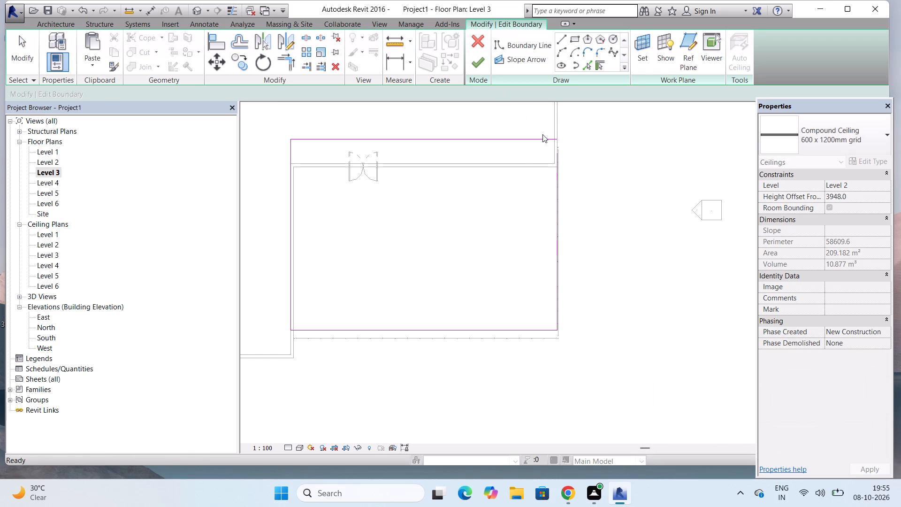
Move the ceiling boundary's north edge to the notch wall's outer face, end the east edge at that corner, and finish the boundary.
scroll(550, 139, "up", 15)
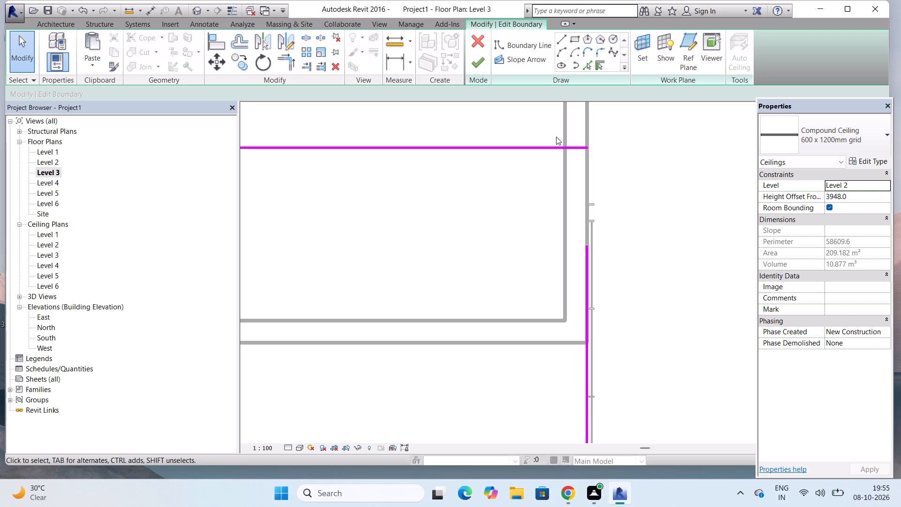
scroll(556, 137, "down", 3)
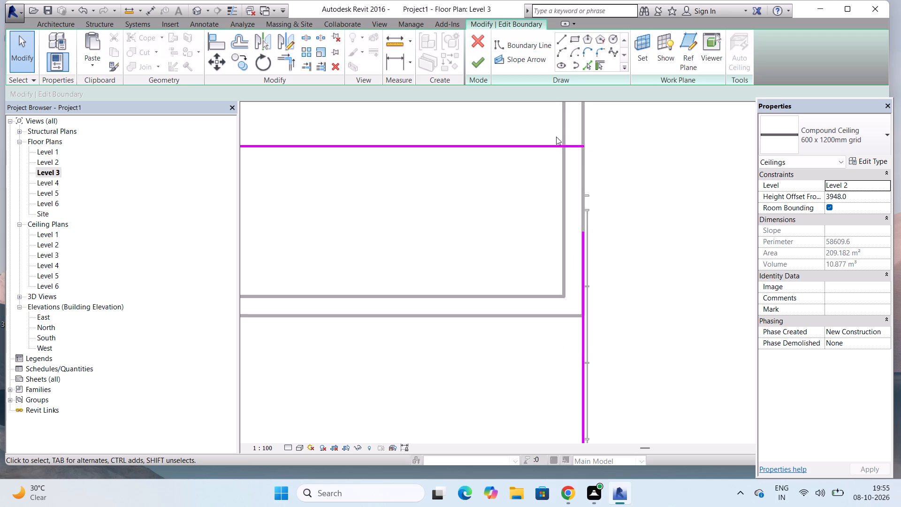
scroll(556, 137, "down", 3)
left_click_drag(535, 140, 536, 156)
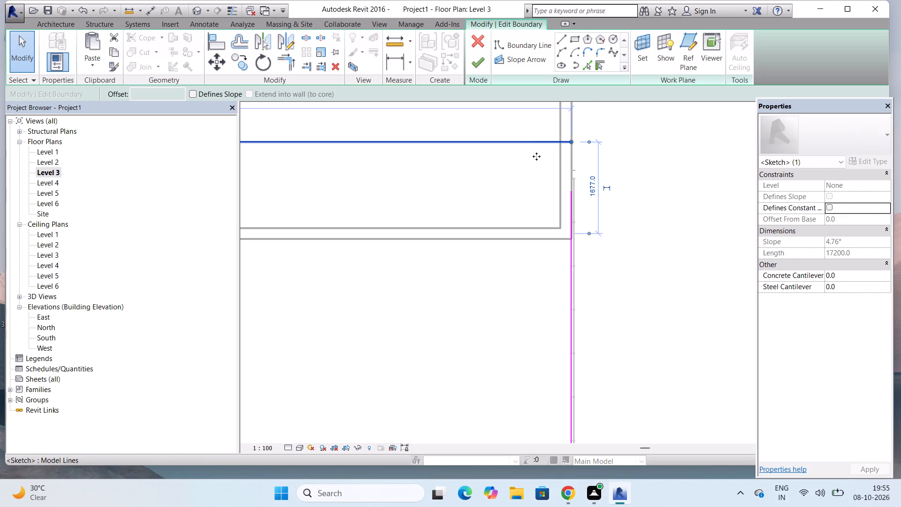
left_click_drag(536, 156, 521, 232)
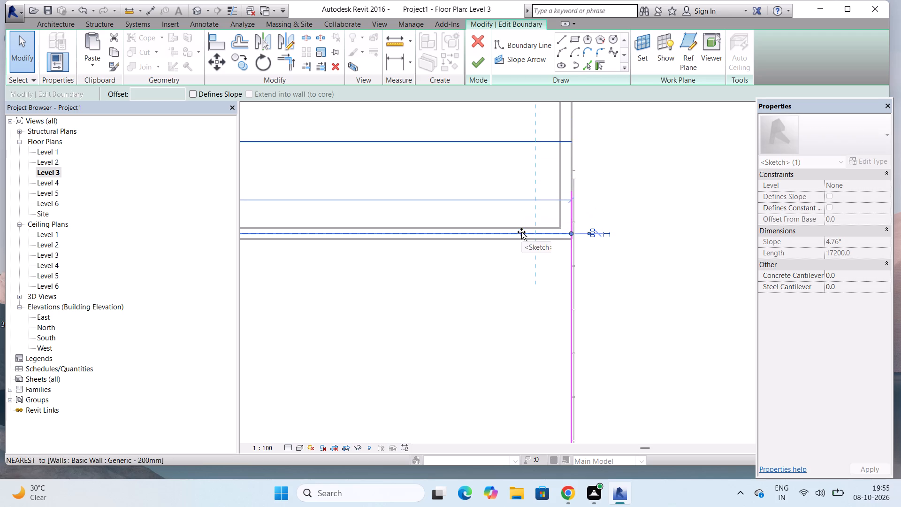
left_click_drag(521, 232, 521, 235)
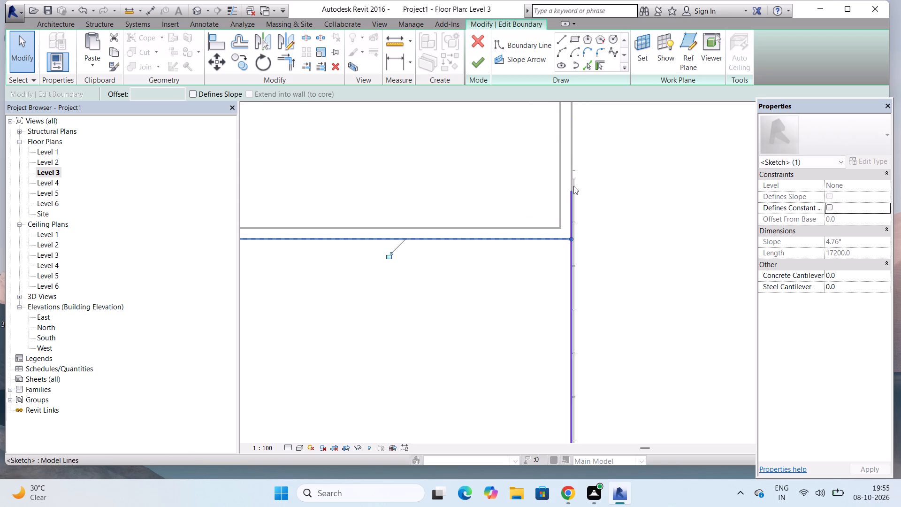
left_click(571, 190)
left_click_drag(571, 190, 566, 241)
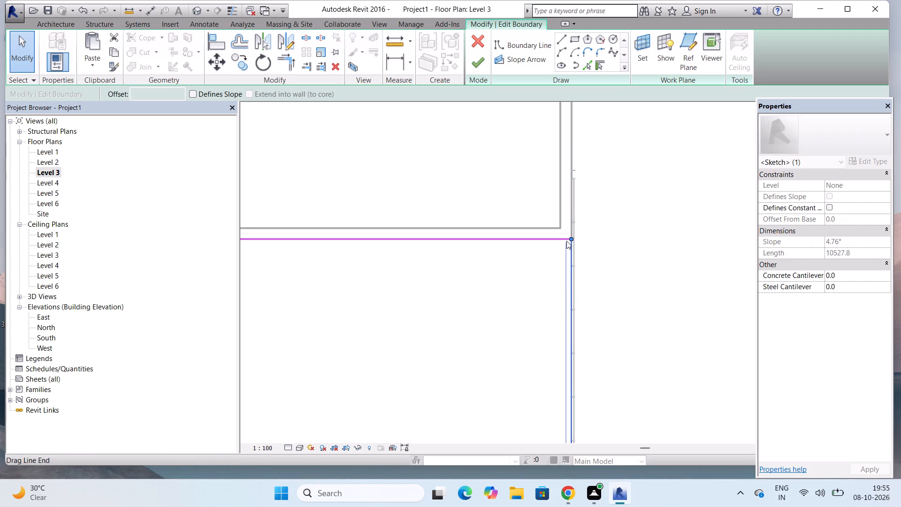
left_click(473, 60)
Examine the edited notch ceiling's edges and the glass panel railing's southeast corner in the 3D view.
scroll(691, 118, "down", 3)
scroll(669, 166, "down", 3)
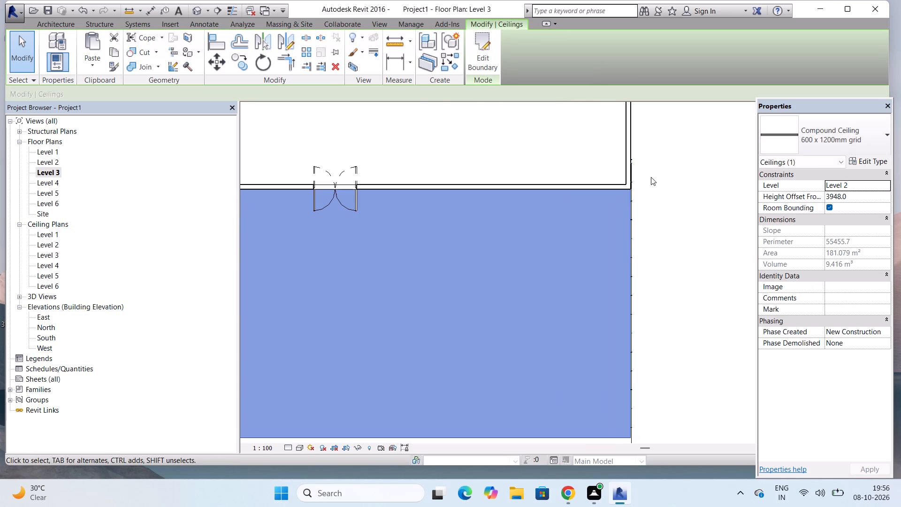
double_click(199, 15)
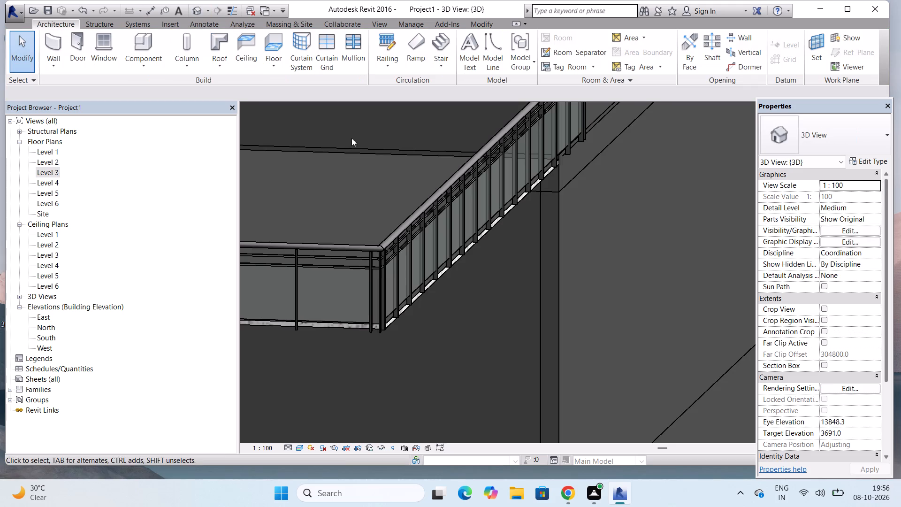
scroll(397, 190, "down", 3)
scroll(412, 281, "down", 2)
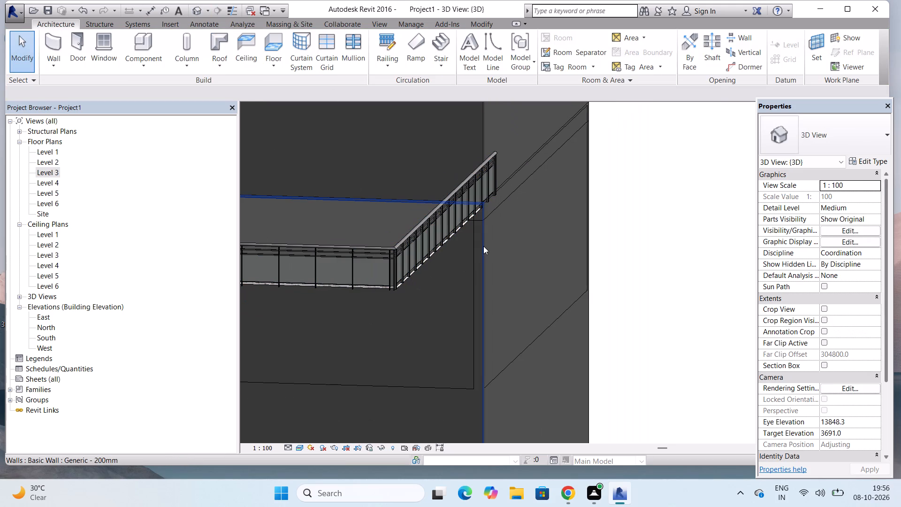
middle_click_drag(484, 242, 509, 242, "shift")
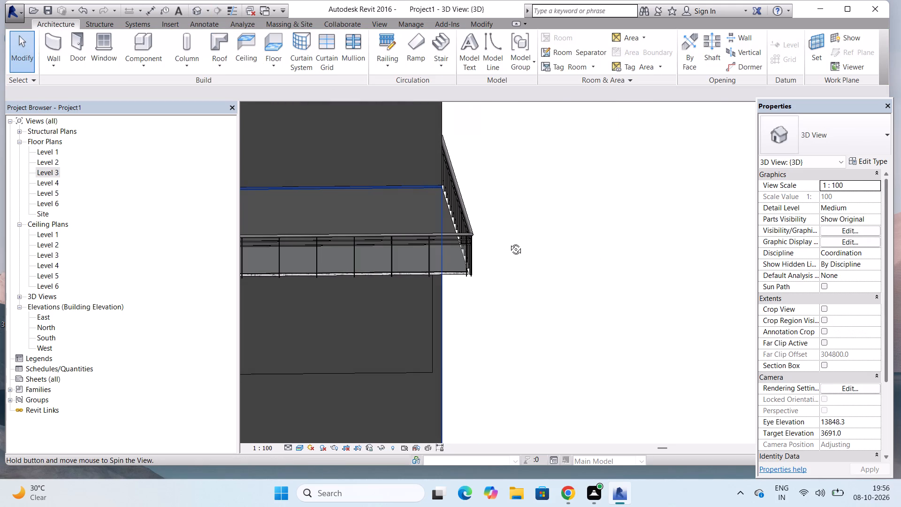
middle_click_drag(509, 242, 521, 205, "shift")
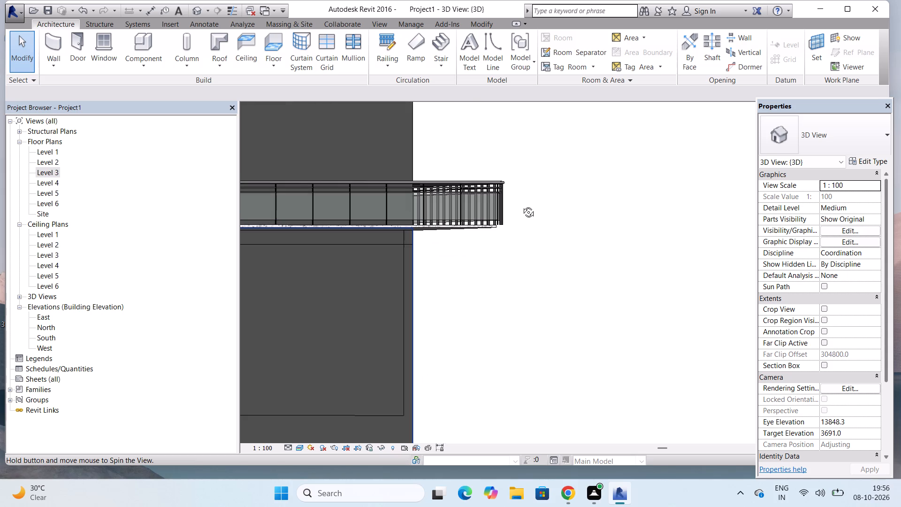
middle_click_drag(521, 205, 516, 226, "shift")
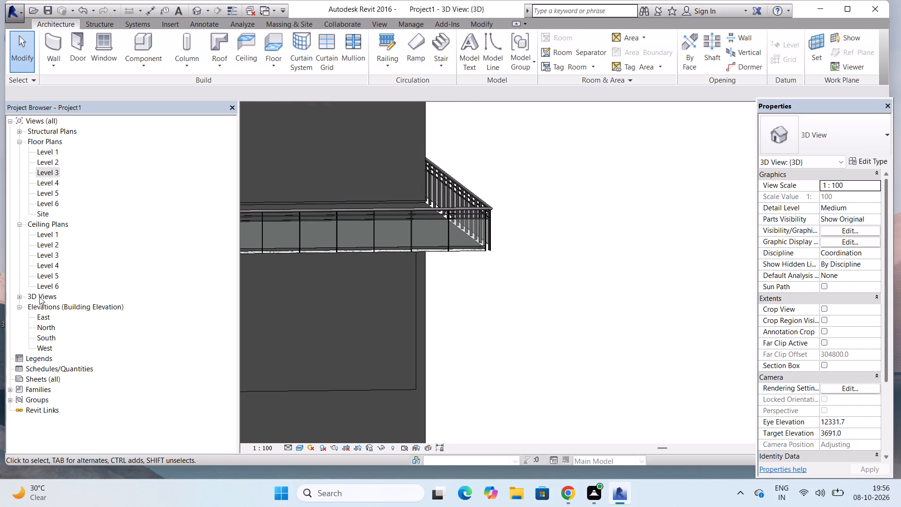
In the South elevation, shift the glass panel railing inward and slightly down so its end lines up with the east wall's outer face.
double_click(43, 337)
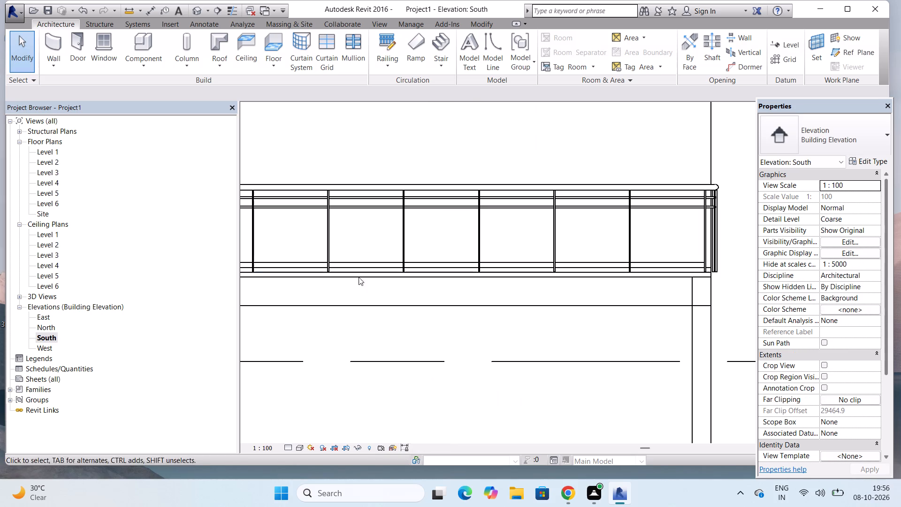
scroll(756, 281, "up", 5)
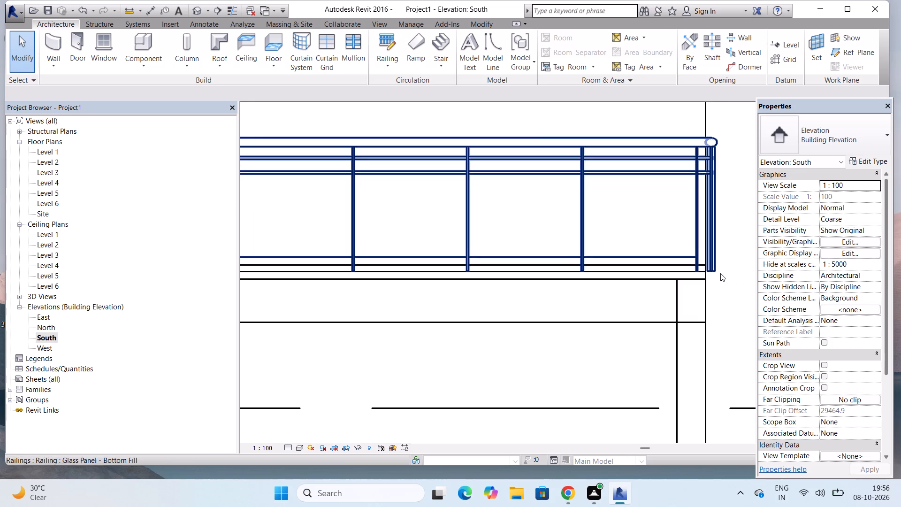
scroll(720, 273, "up", 2)
left_click_drag(710, 262, 695, 272)
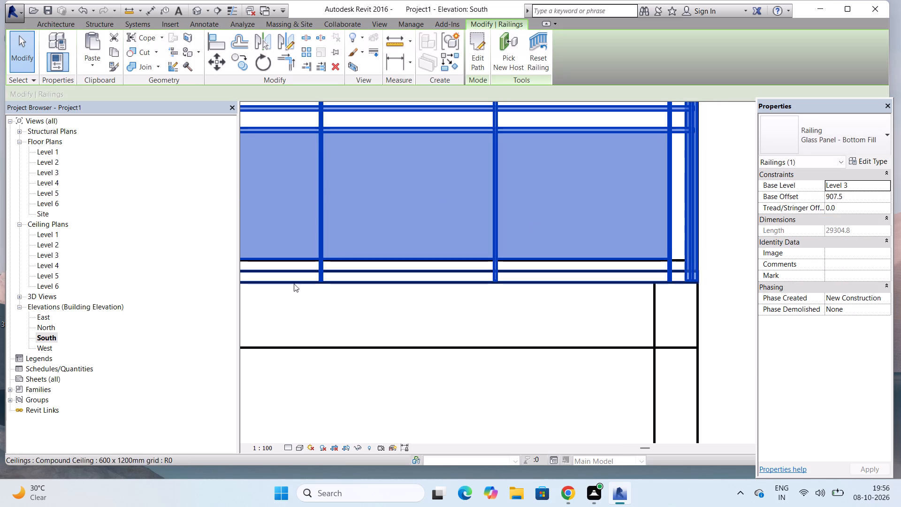
Edit the railing path in the Level 3 plan, shortening the east run to 11000 mm at the notch wall's outer face, and finish the sketch.
double_click(193, 6)
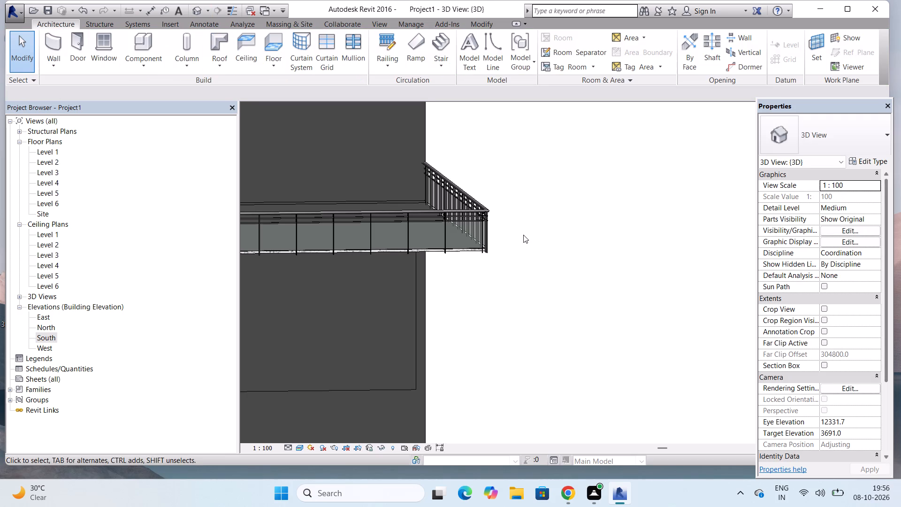
scroll(463, 267, "up", 17)
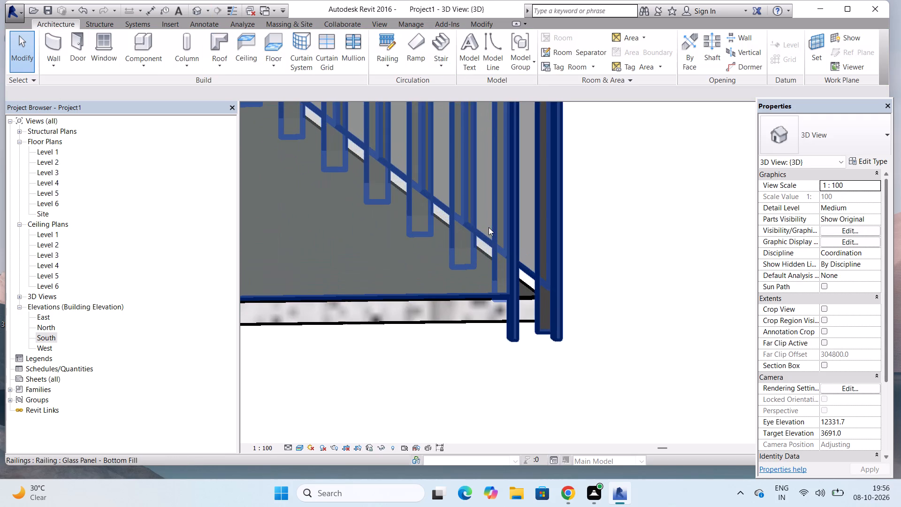
scroll(501, 235, "down", 11)
scroll(611, 306, "down", 2)
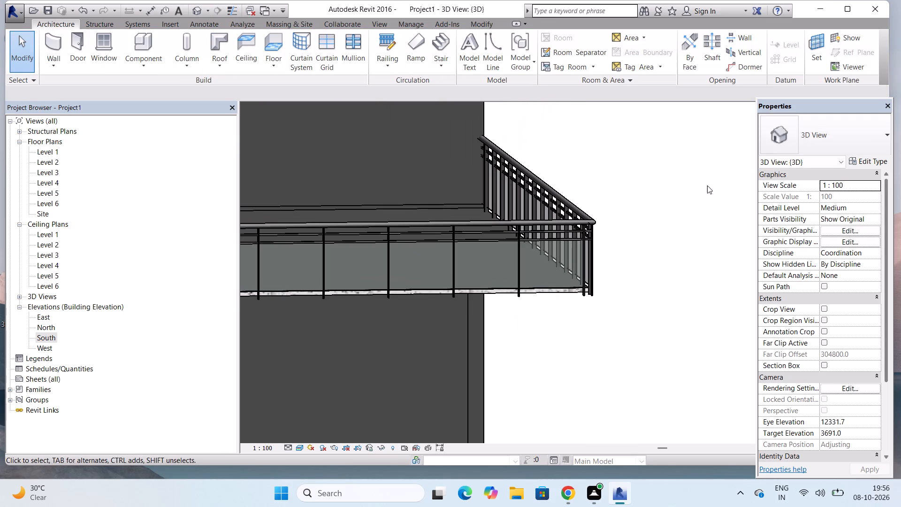
middle_click_drag(699, 188, 656, 207, "shift")
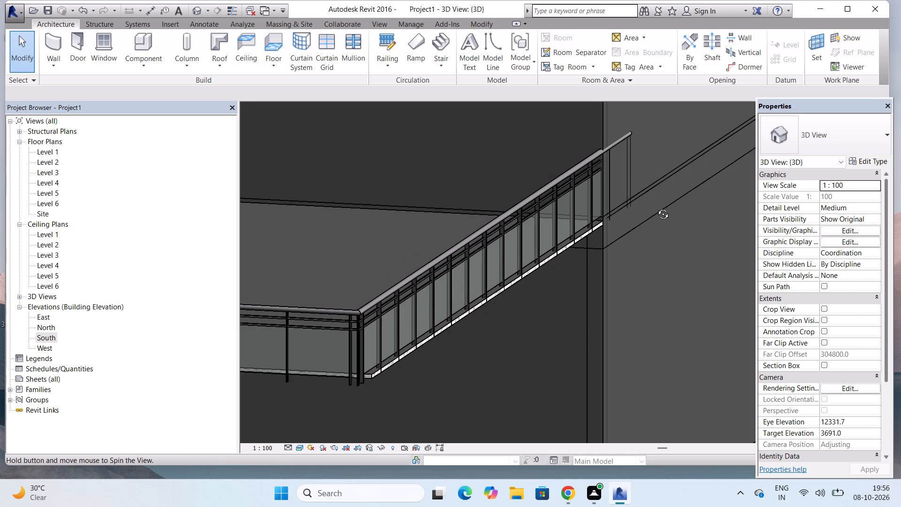
middle_click_drag(656, 207, 587, 224, "shift")
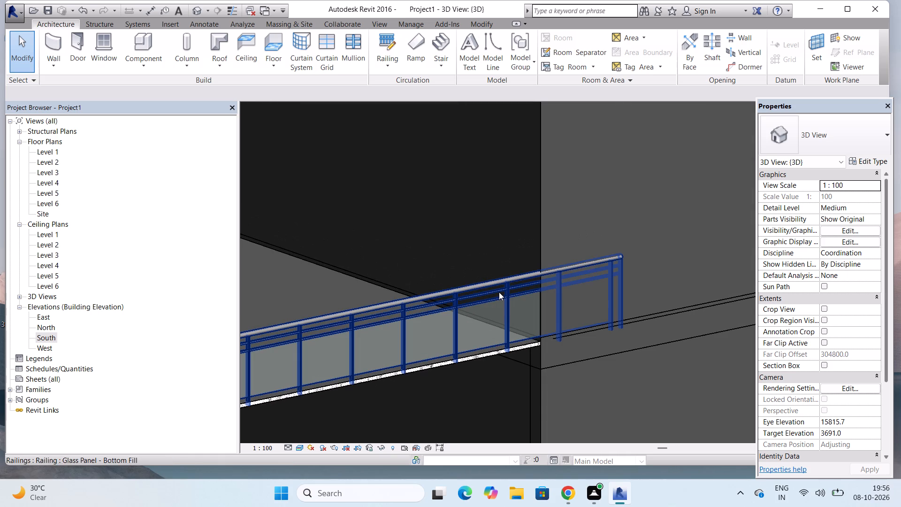
double_click(498, 292)
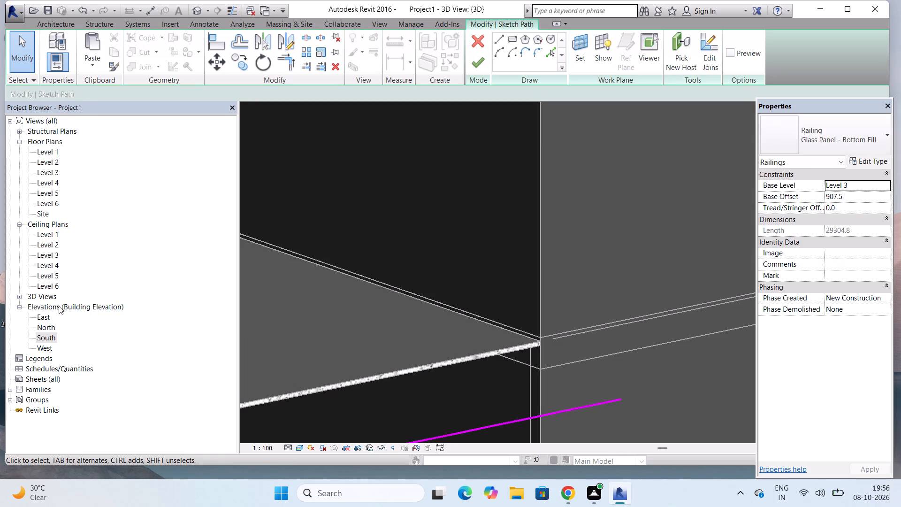
double_click(53, 172)
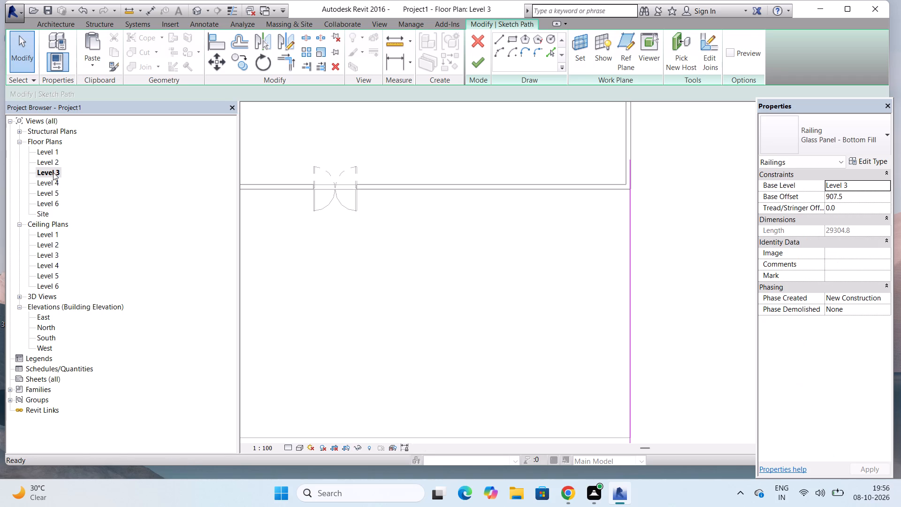
scroll(631, 160, "up", 1)
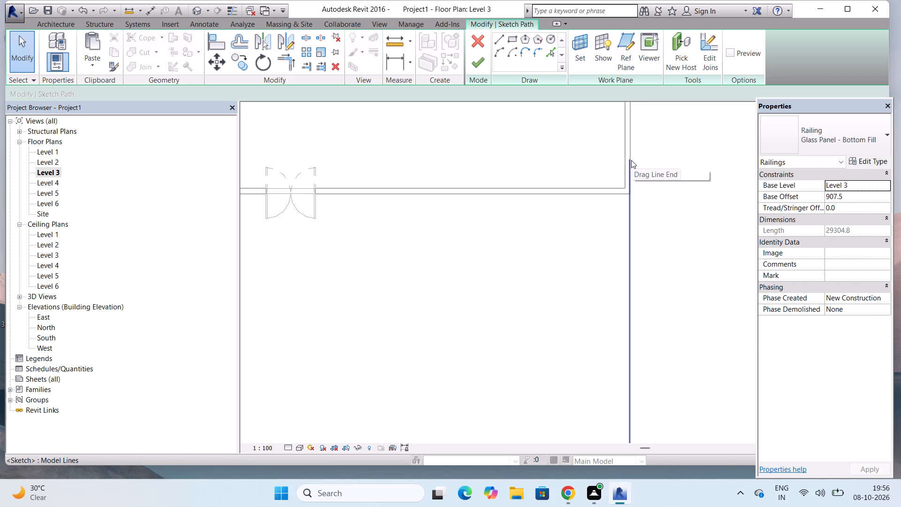
left_click(629, 161)
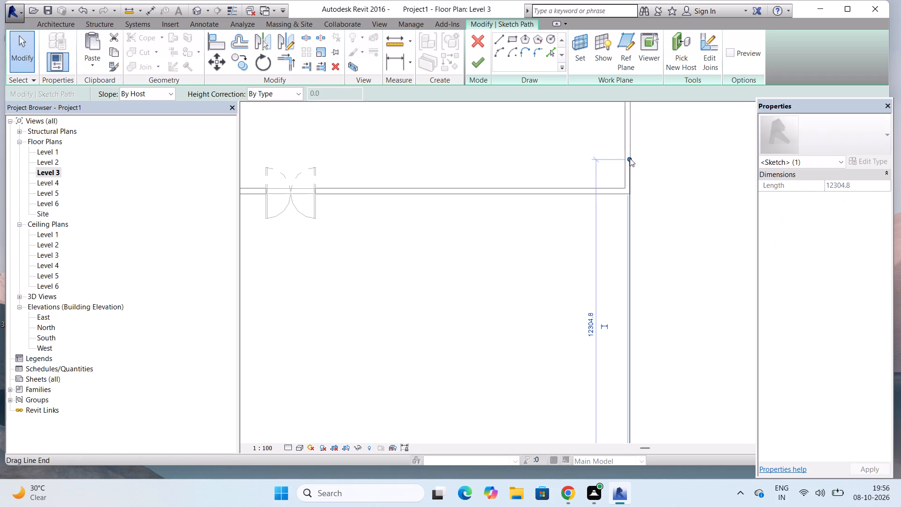
left_click_drag(630, 157, 630, 194)
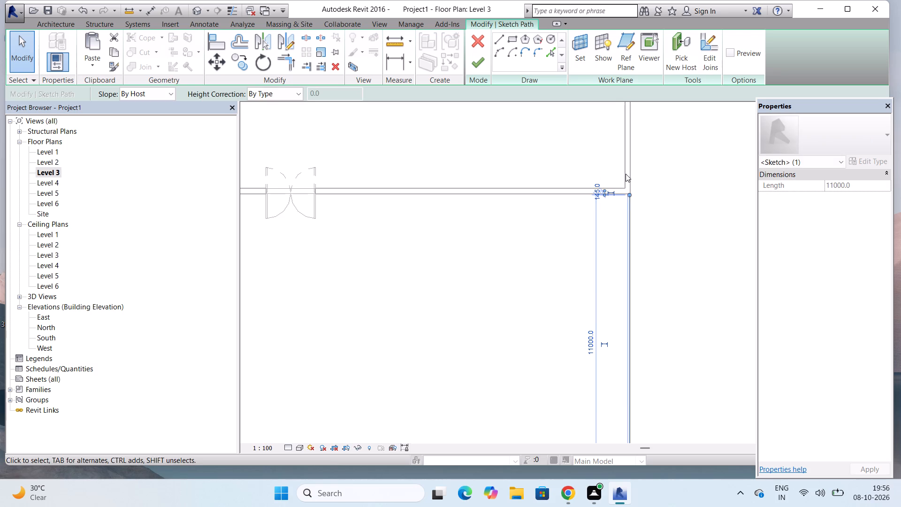
scroll(626, 174, "down", 5)
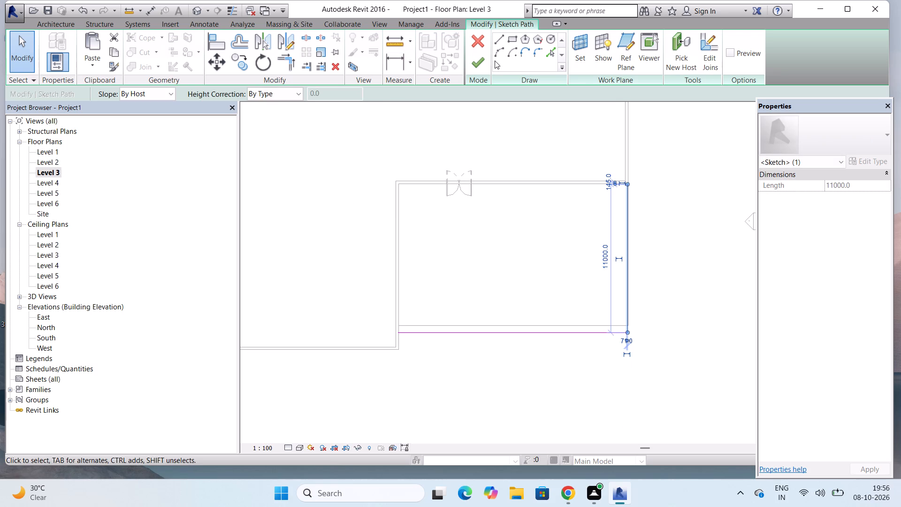
left_click(483, 61)
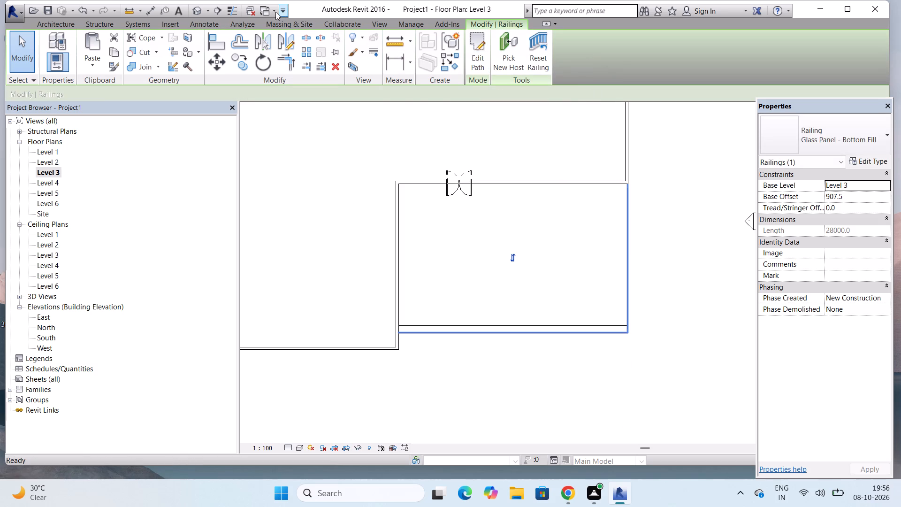
Inspect the railing's east end, outer corner and the notch ceiling's underside from several angles in the 3D view.
left_click(192, 7)
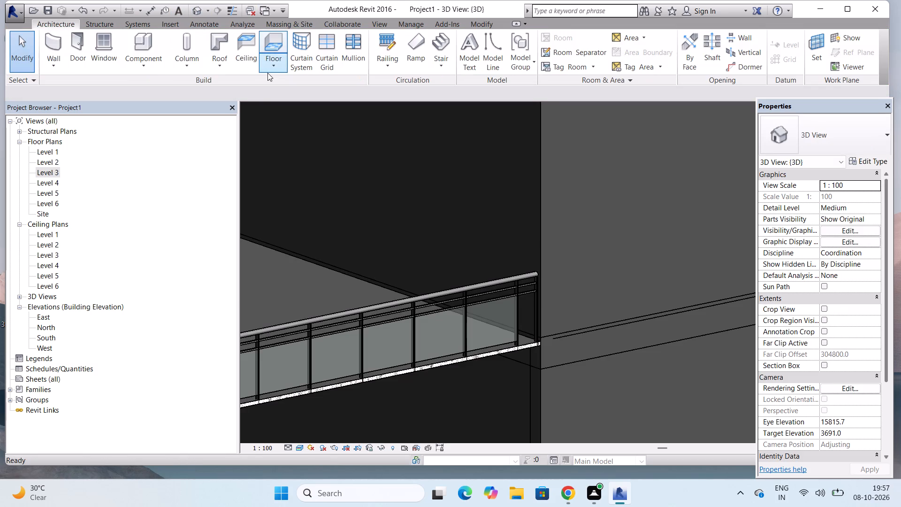
scroll(429, 132, "down", 4)
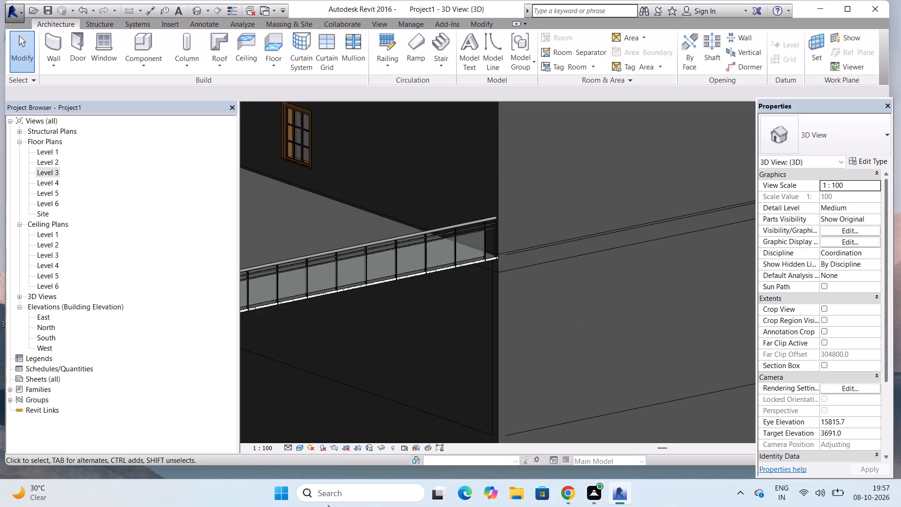
middle_click_drag(328, 505, 342, 502, "shift")
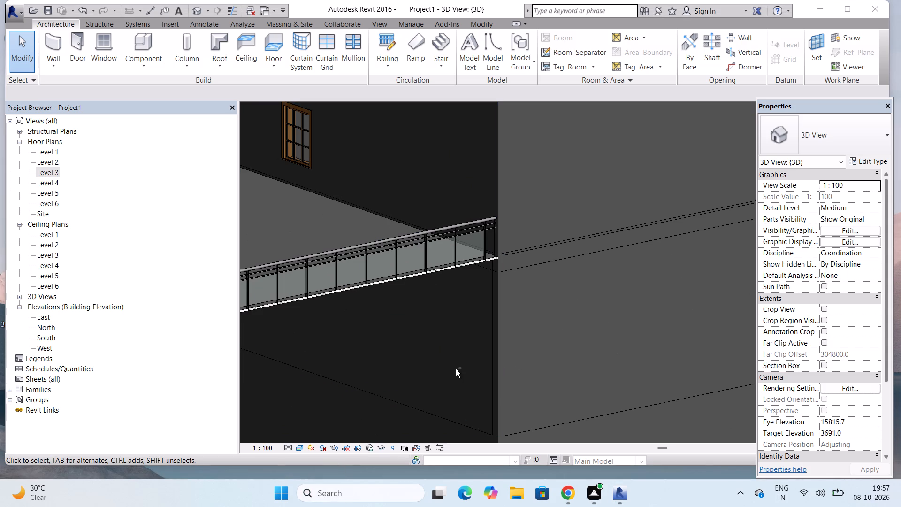
middle_click_drag(456, 369, 491, 359, "shift")
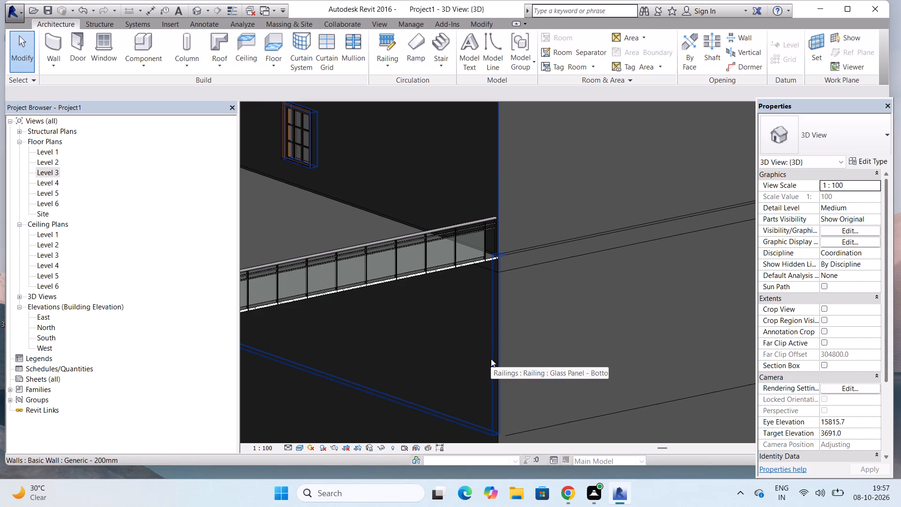
key("Escape")
middle_click_drag(350, 365, 450, 361, "shift")
middle_click_drag(455, 353, 473, 255)
scroll(455, 353, "up", 1, "shift")
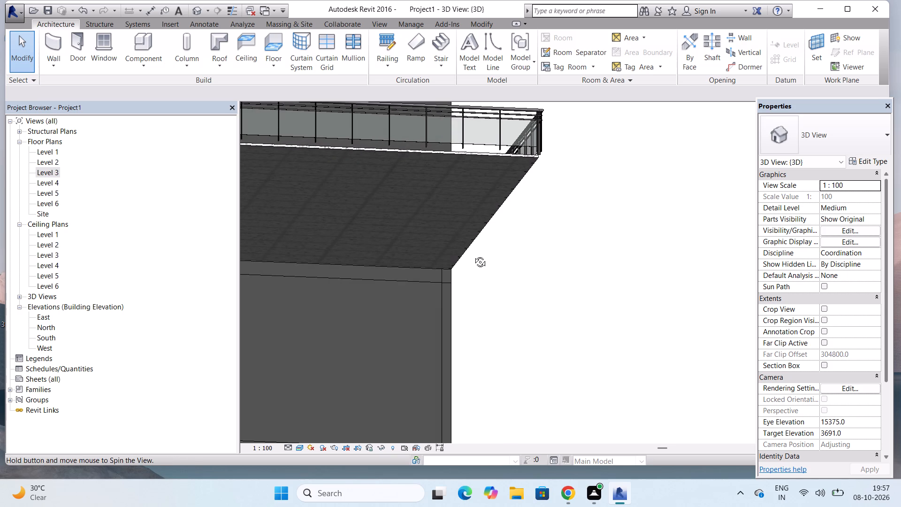
middle_click_drag(473, 255, 492, 331)
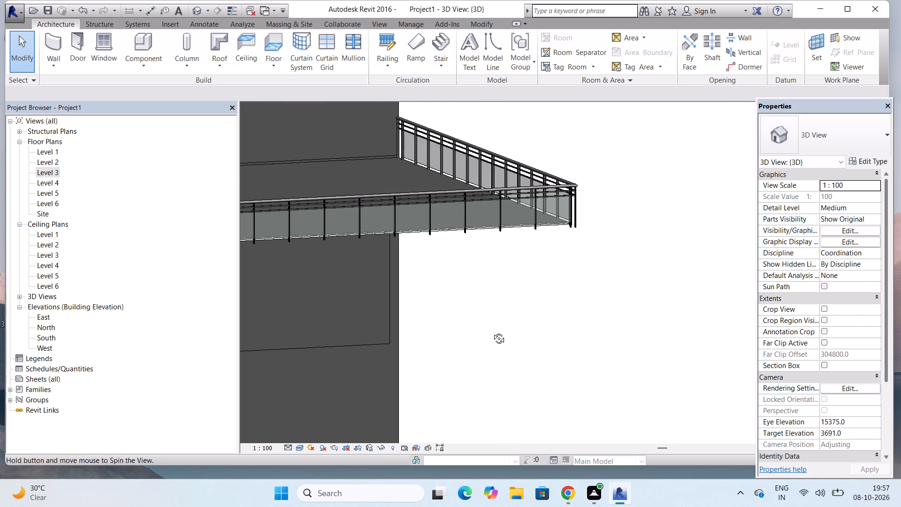
middle_click_drag(492, 331, 460, 307)
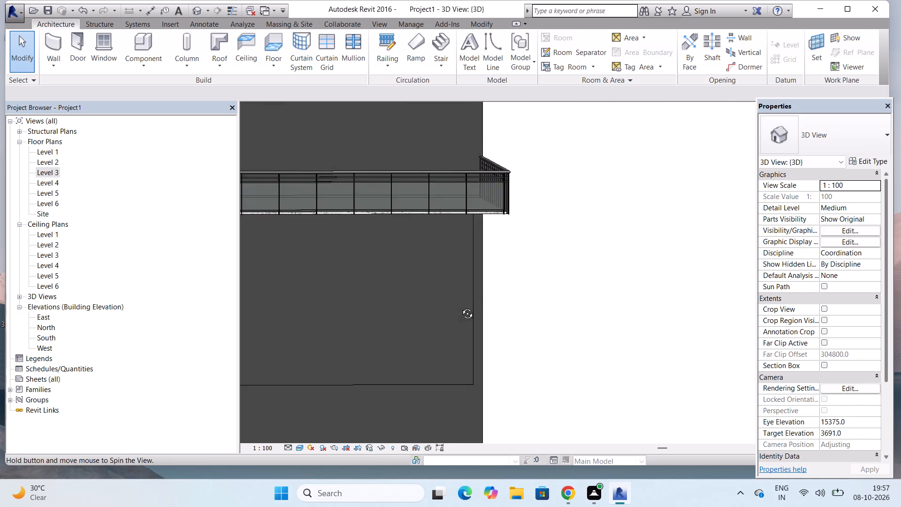
middle_click_drag(460, 307, 476, 273)
scroll(467, 160, "up", 11)
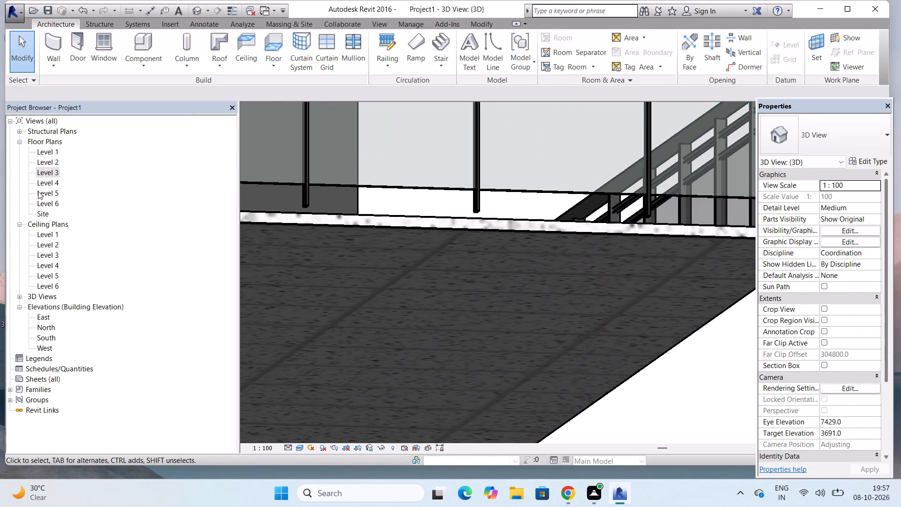
In the Level 3 plan, nudge the railing path's south run slightly inward, for a total length of about 27960 mm, and finish the sketch.
double_click(48, 169)
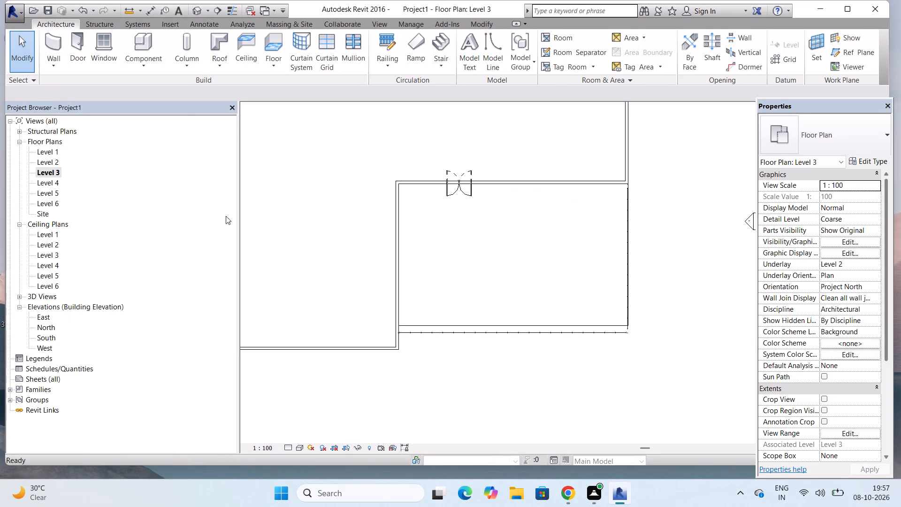
scroll(481, 340, "up", 4)
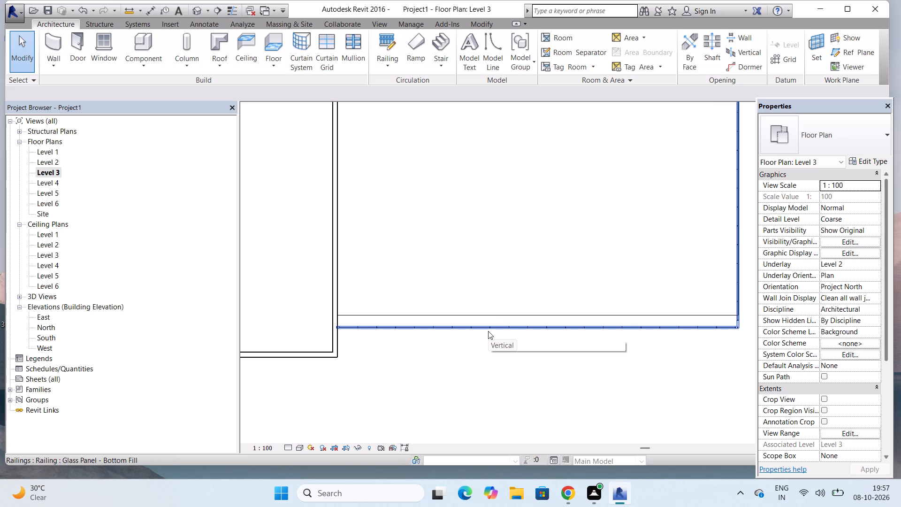
double_click(488, 331)
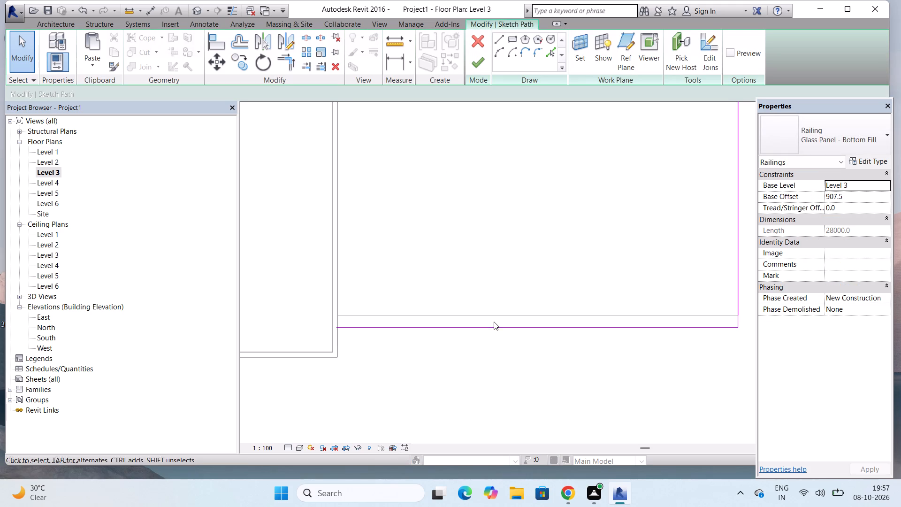
left_click_drag(494, 325, 501, 353)
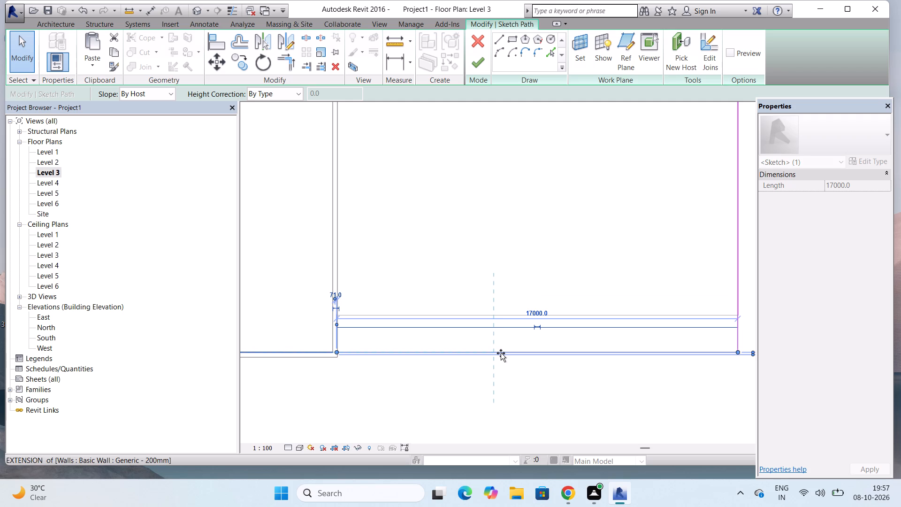
left_click_drag(501, 353, 499, 325)
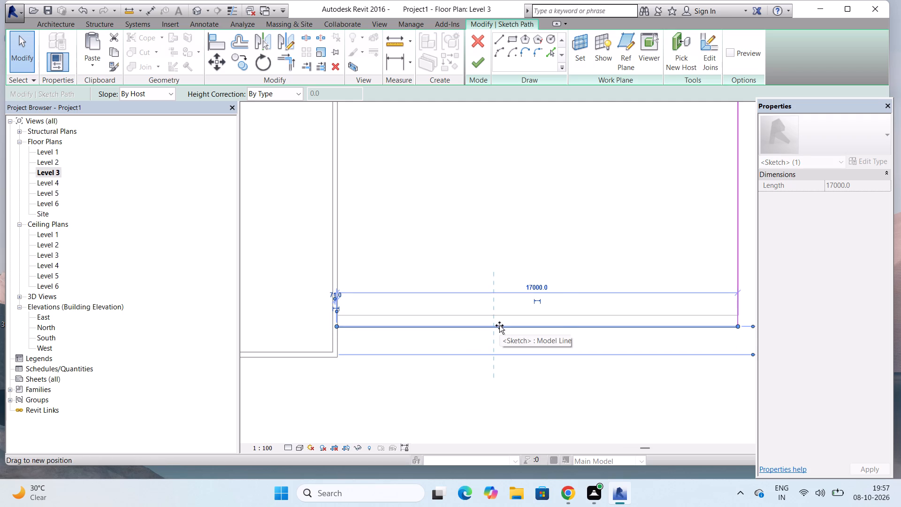
left_click_drag(499, 325, 499, 327)
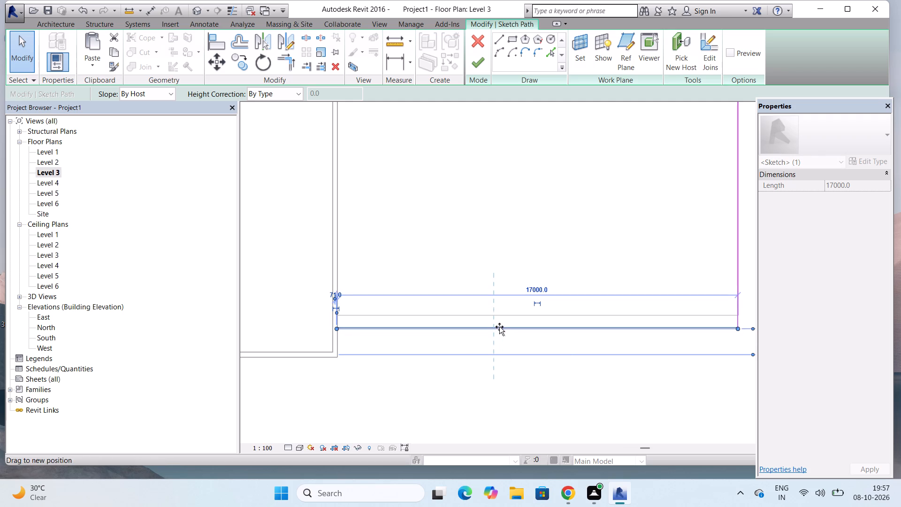
left_click_drag(499, 327, 499, 325)
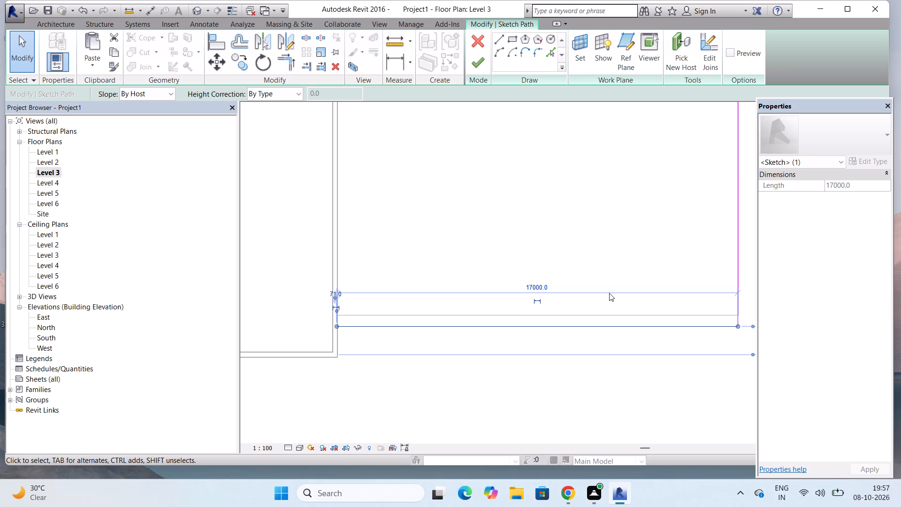
left_click(475, 58)
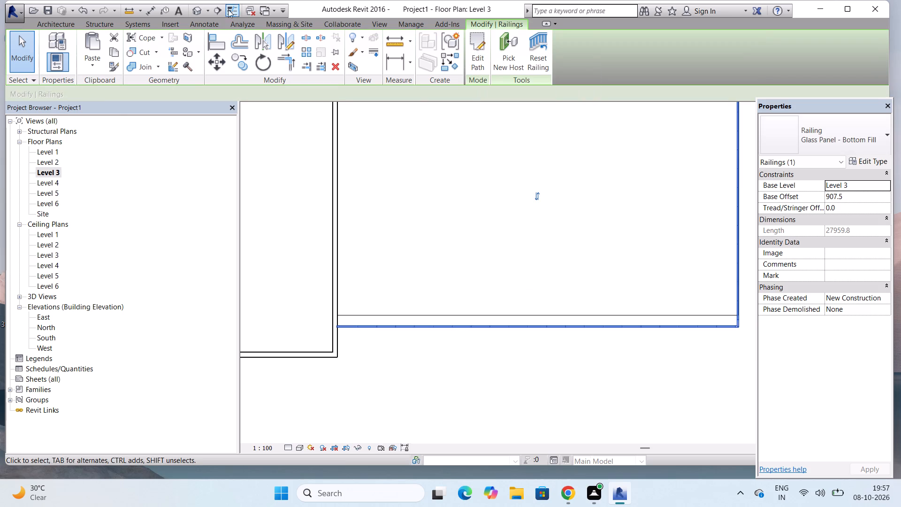
Inspect the glass panel railing's outer corner, its south run and its fit to the notch ceiling in the 3D view.
left_click(194, 9)
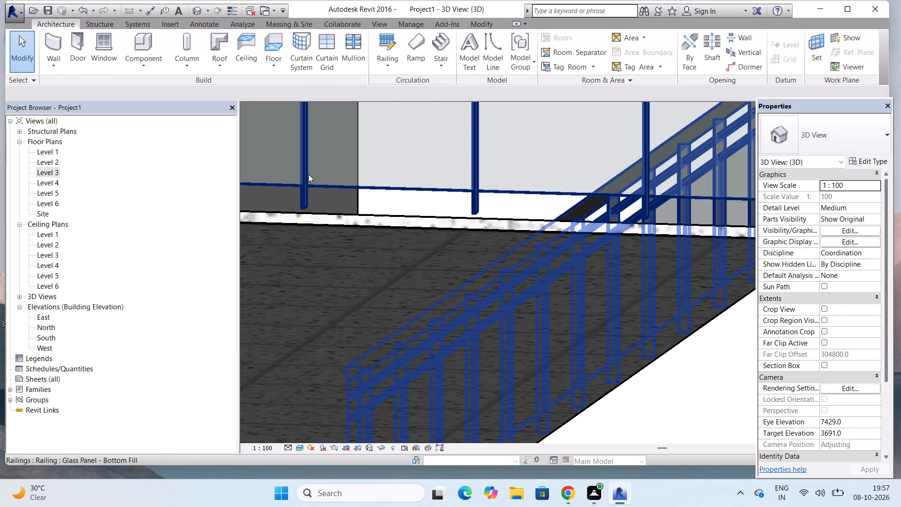
scroll(328, 187, "down", 4)
scroll(333, 226, "down", 3)
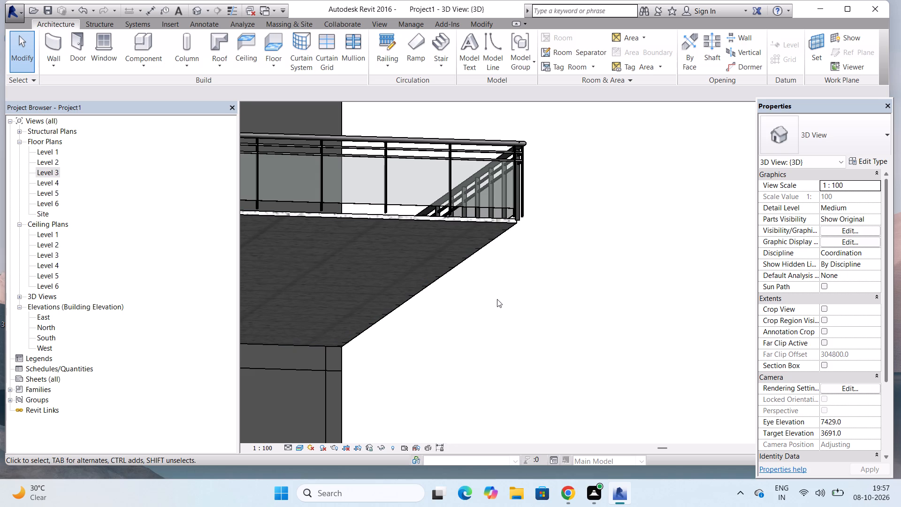
middle_click_drag(489, 291, 491, 339, "shift")
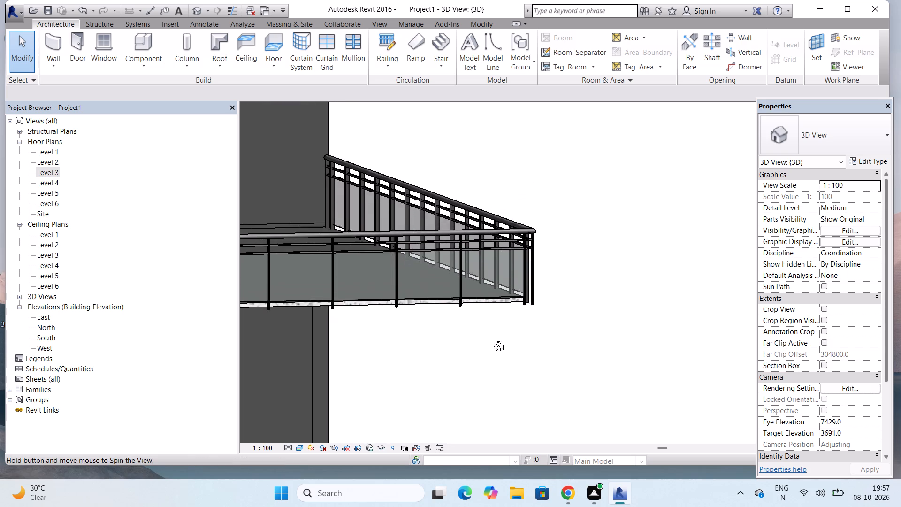
middle_click_drag(491, 339, 491, 353, "shift")
scroll(511, 325, "down", 4)
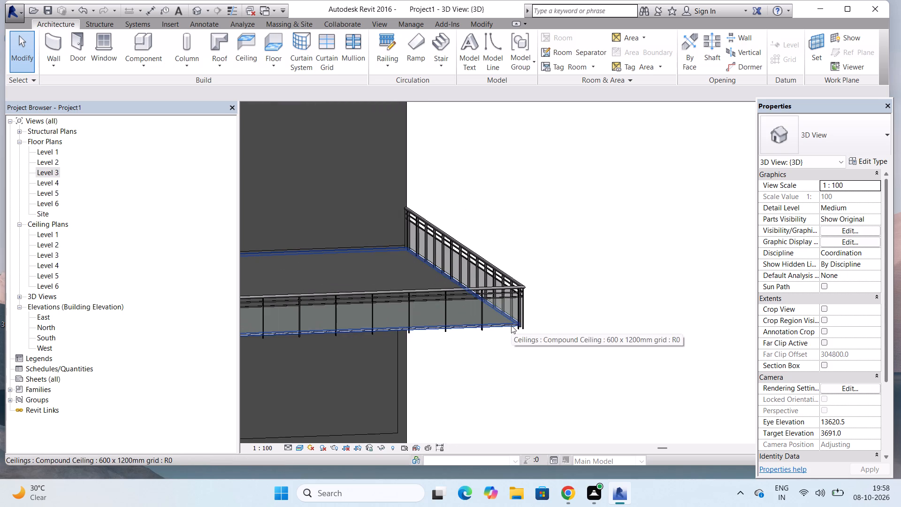
scroll(511, 325, "down", 11)
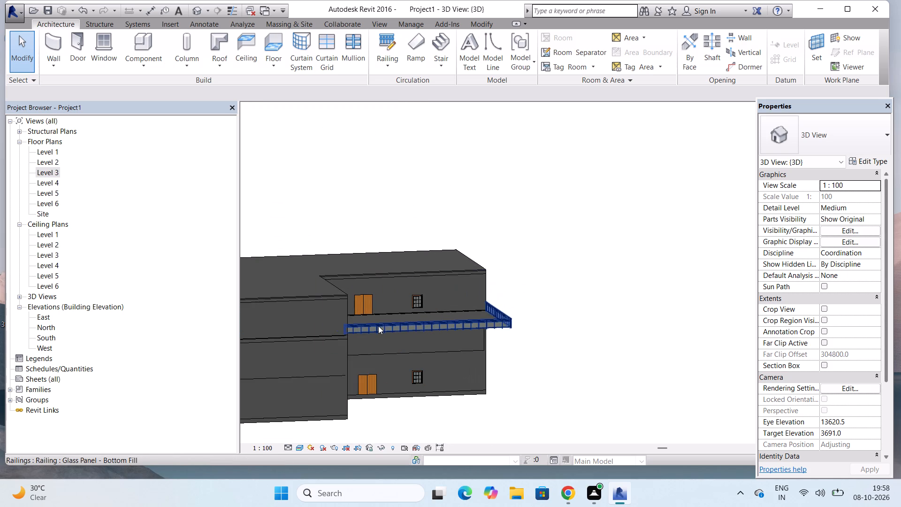
scroll(378, 326, "up", 8)
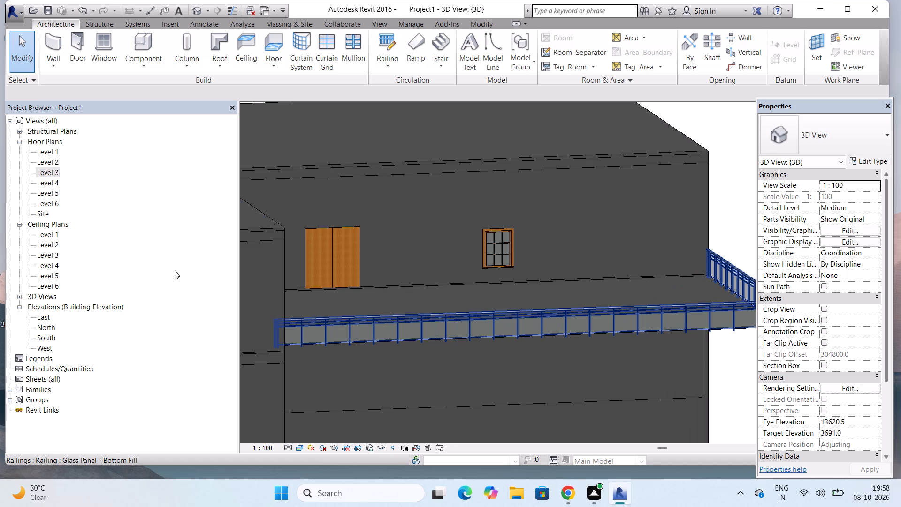
In the South elevation, nudge the glass panel railing slightly up to a base offset of about 913 mm.
double_click(42, 336)
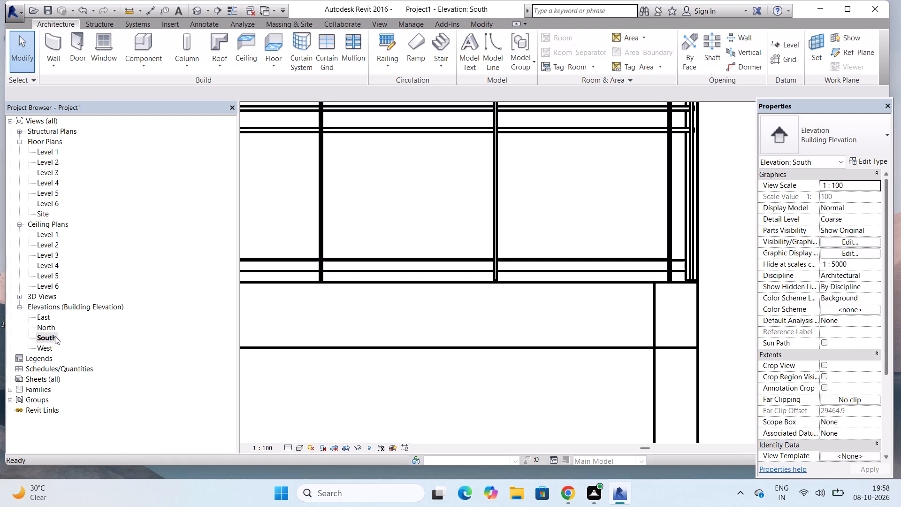
scroll(422, 310, "down", 8)
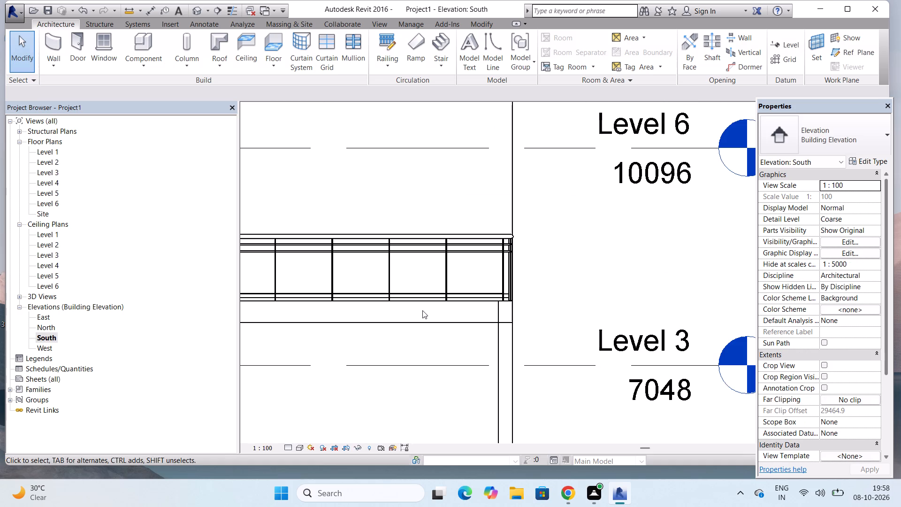
scroll(422, 310, "up", 11)
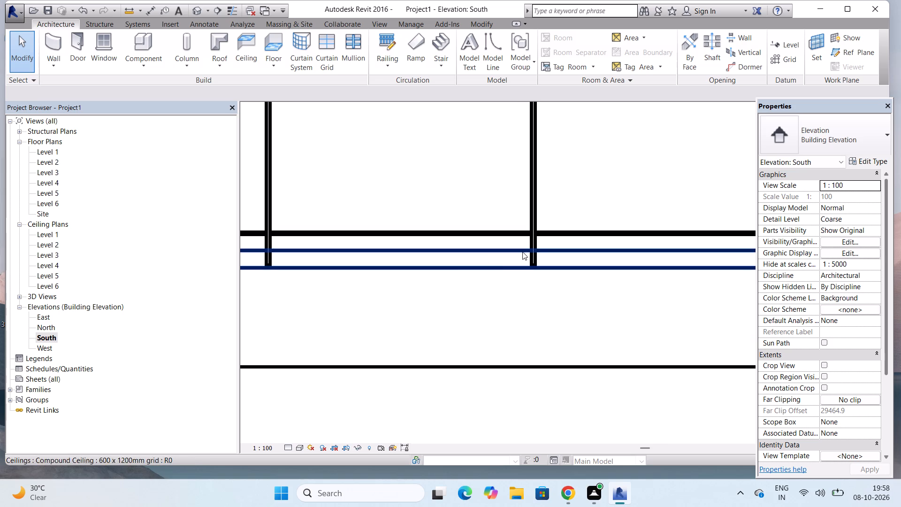
left_click(529, 250)
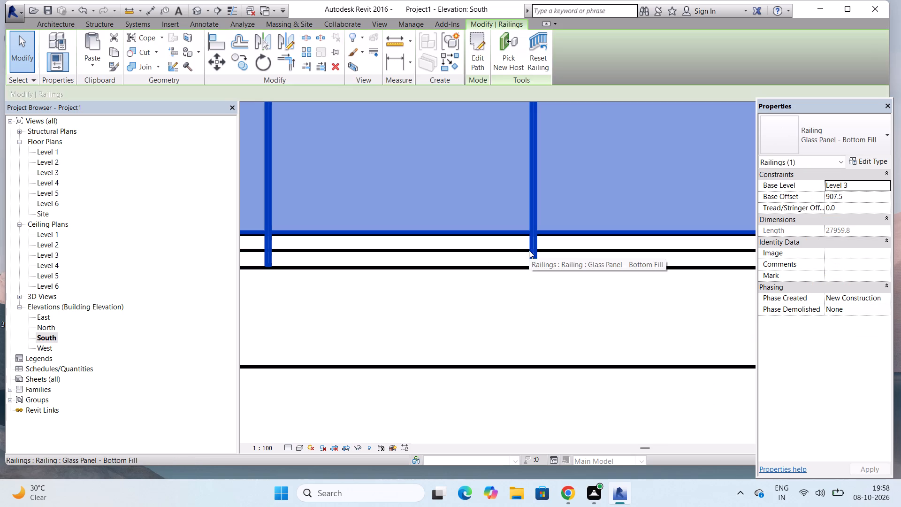
left_click(529, 250)
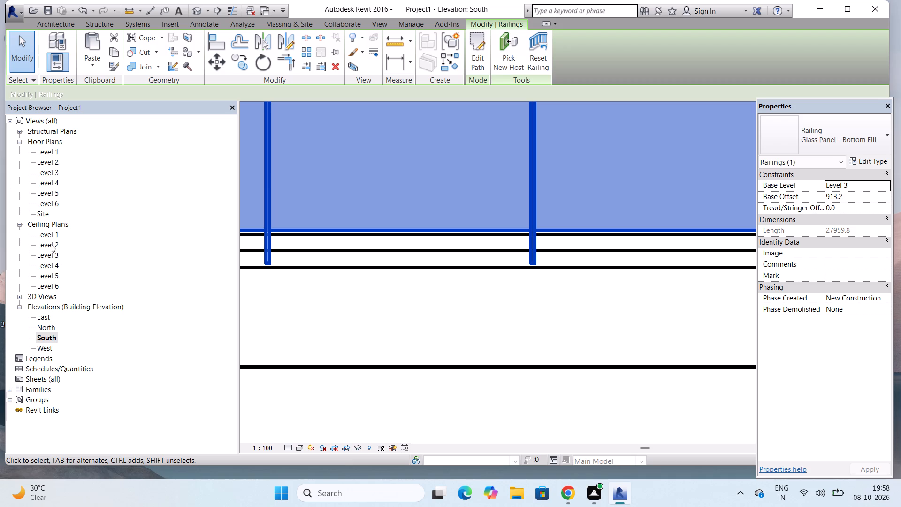
Check the North and West elevations for a view of the glass panel railing's position.
double_click(42, 325)
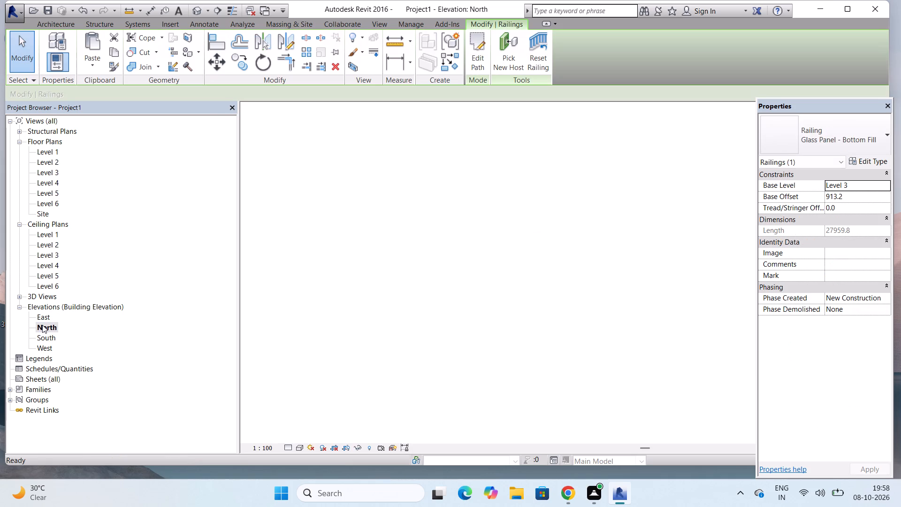
scroll(529, 243, "up", 7)
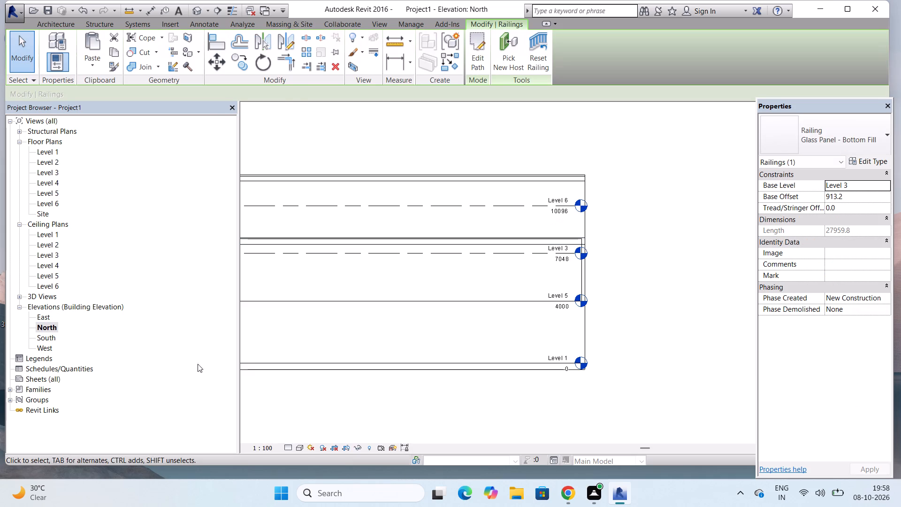
double_click(47, 348)
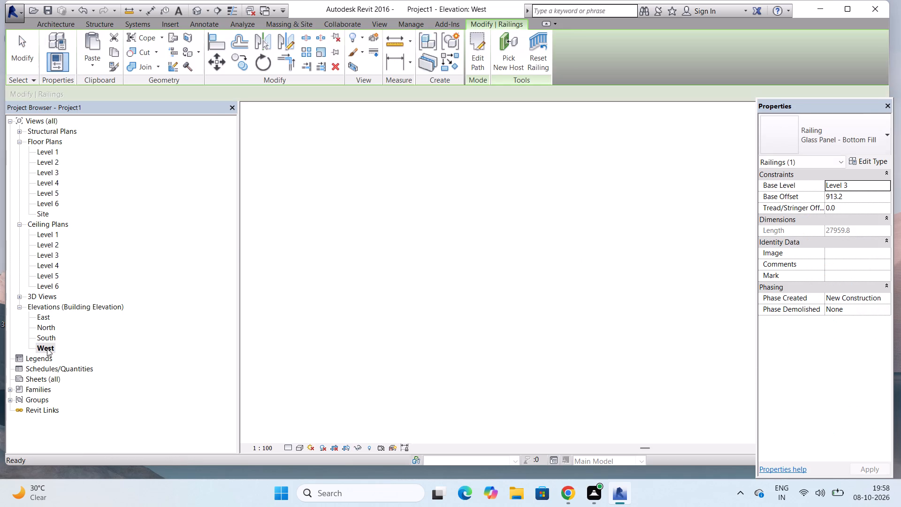
scroll(47, 348, "down", 4)
scroll(275, 318, "down", 4)
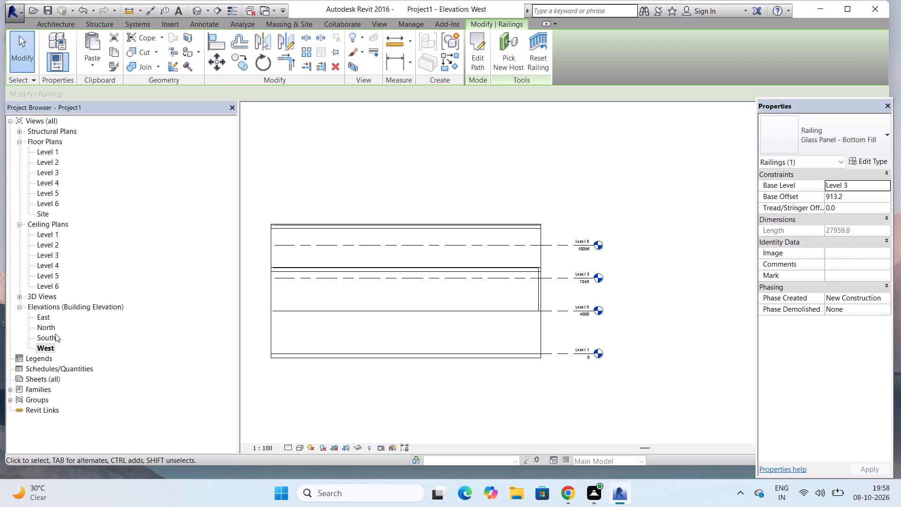
double_click(46, 326)
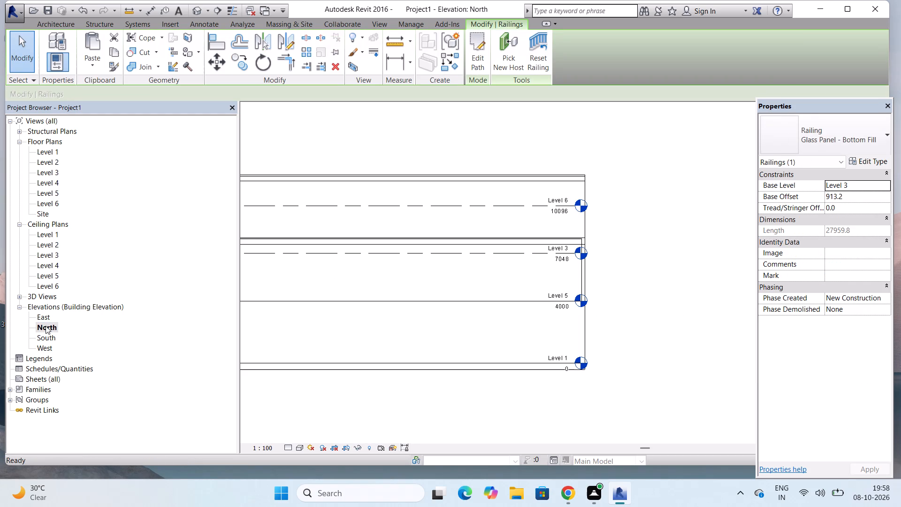
scroll(508, 383, "down", 6)
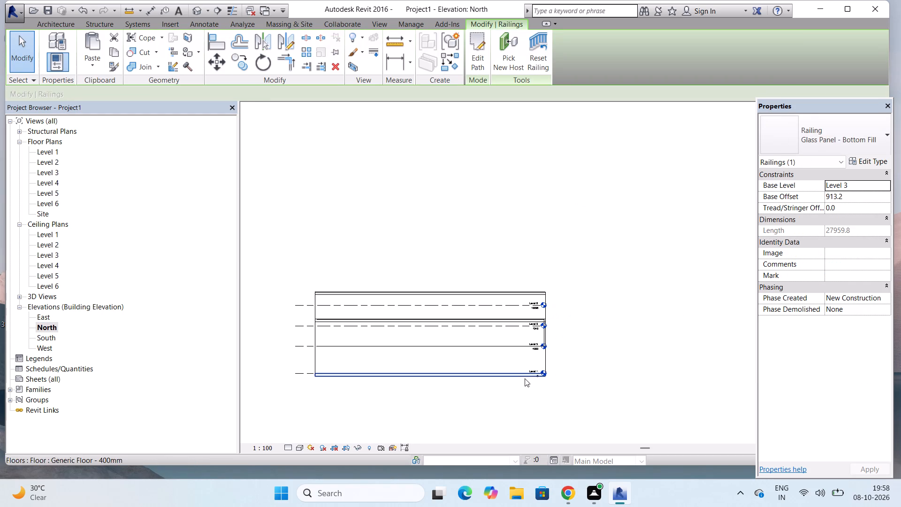
In the East elevation, shift the railing north to line up with the notch ceiling's south edge, at a base offset of about 927 mm.
double_click(44, 318)
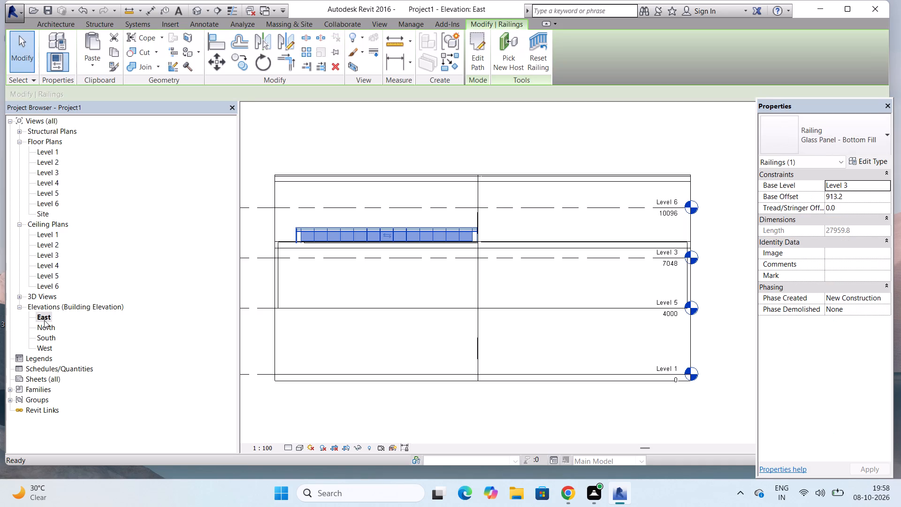
scroll(289, 235, "up", 10)
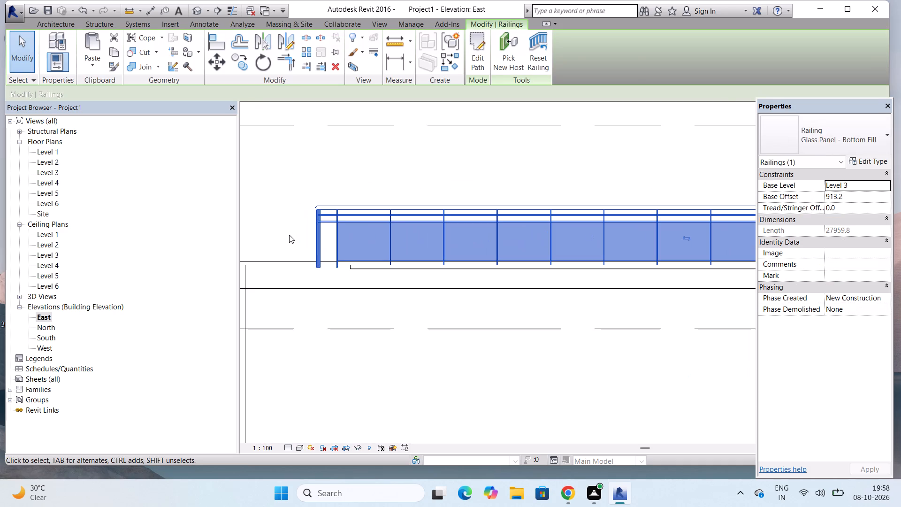
left_click(319, 248)
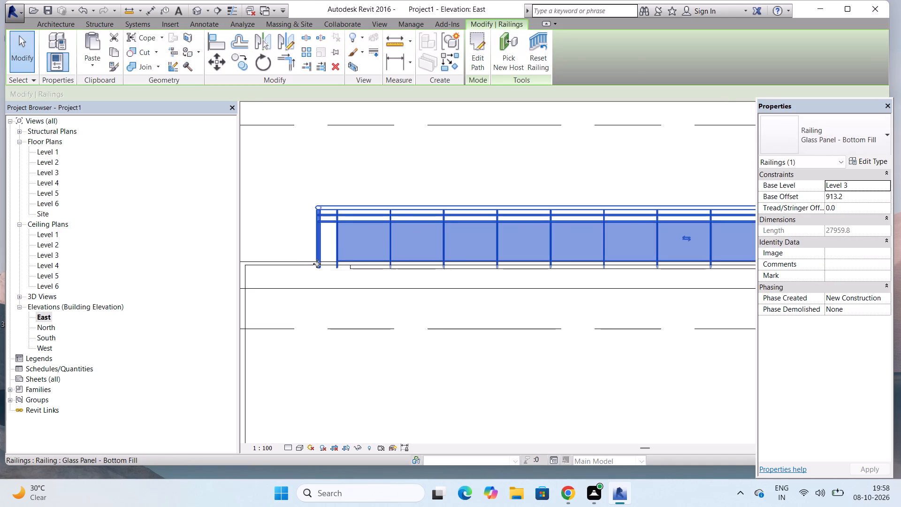
left_click_drag(320, 267, 344, 262)
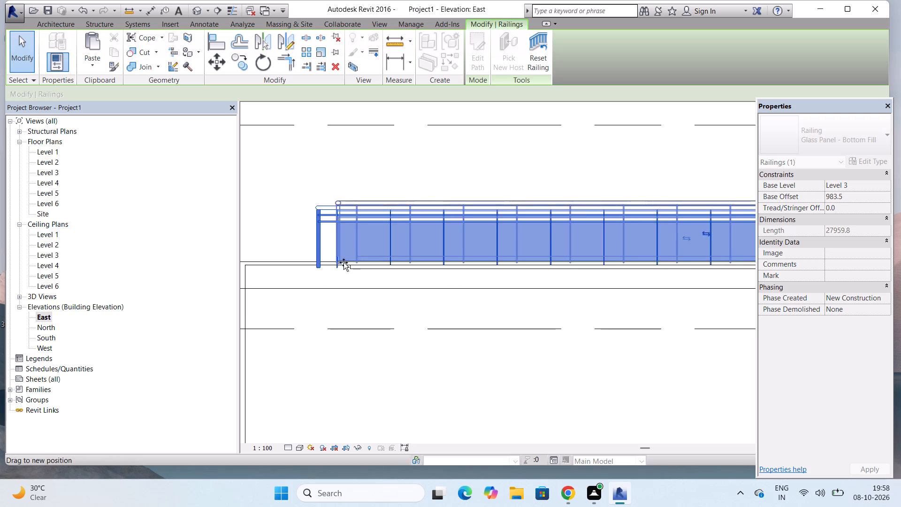
left_click_drag(344, 262, 350, 262)
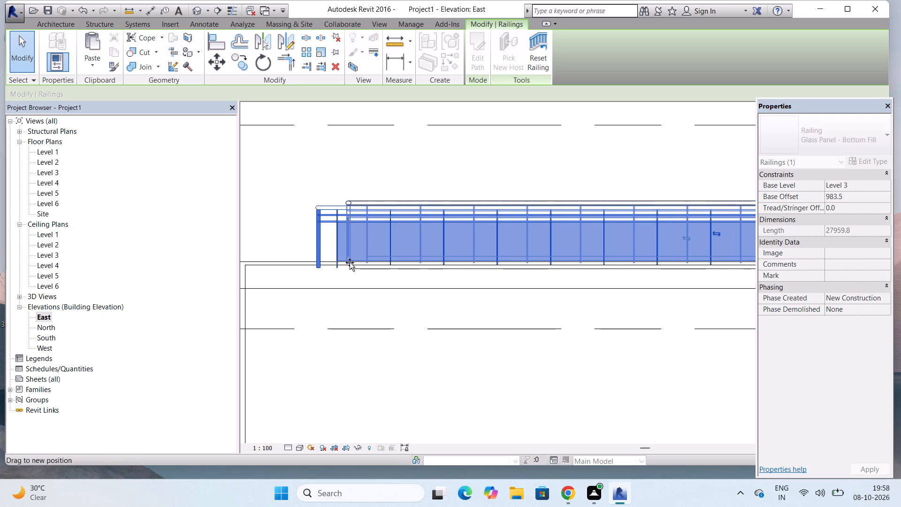
left_click_drag(350, 262, 352, 266)
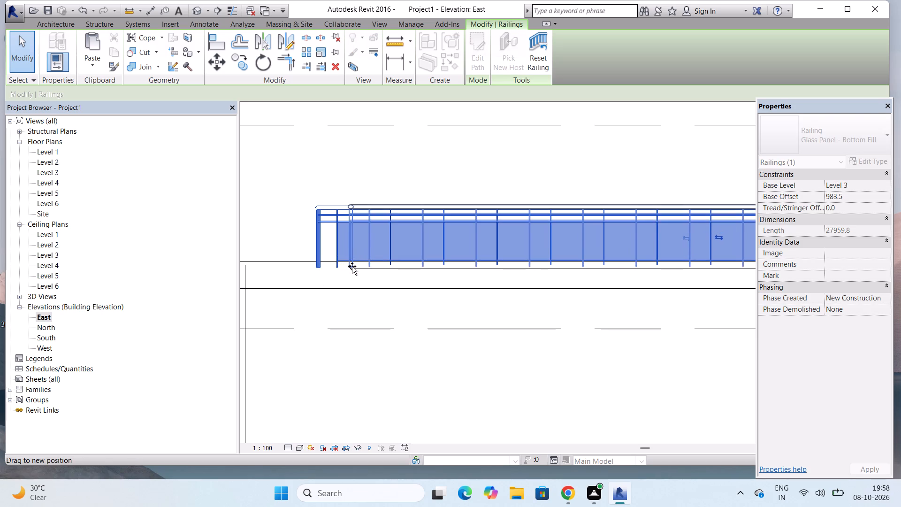
left_click_drag(352, 266, 353, 266)
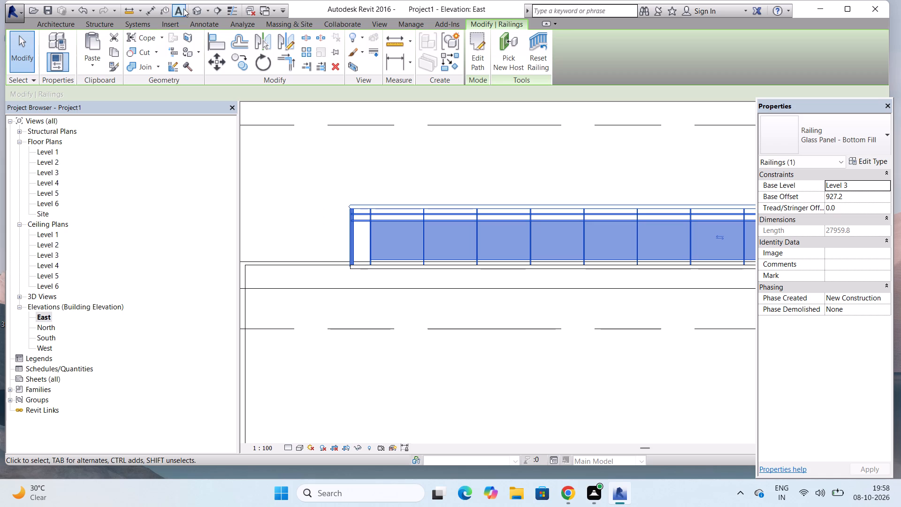
Check the shifted glass panel railing against the notch ceiling and walls in the 3D view.
double_click(198, 10)
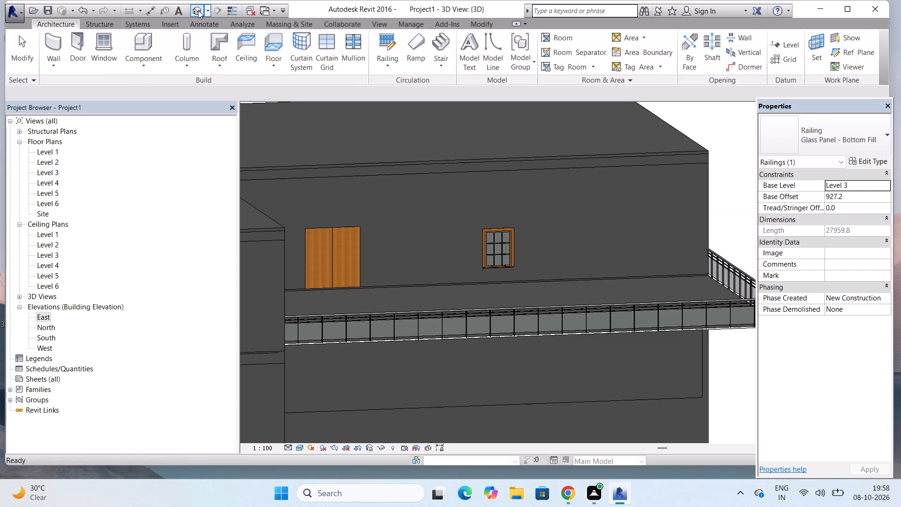
scroll(237, 138, "down", 1)
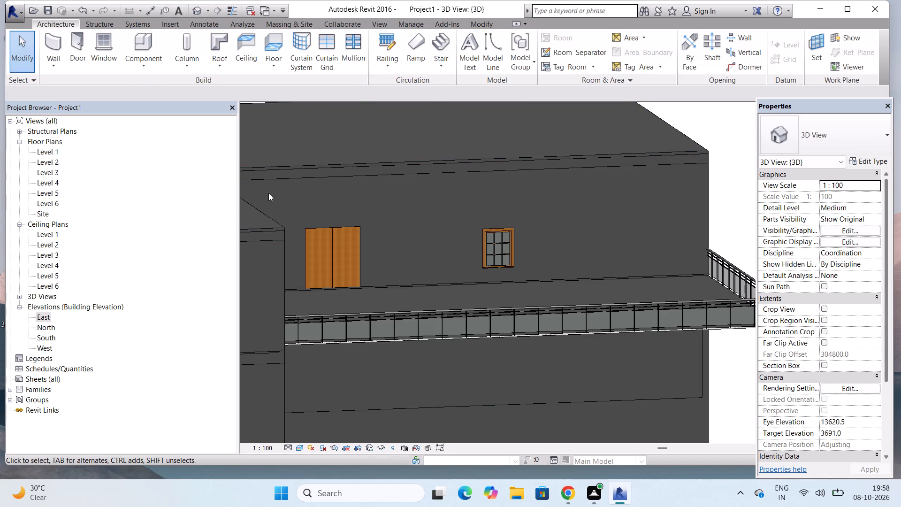
scroll(268, 193, "down", 3)
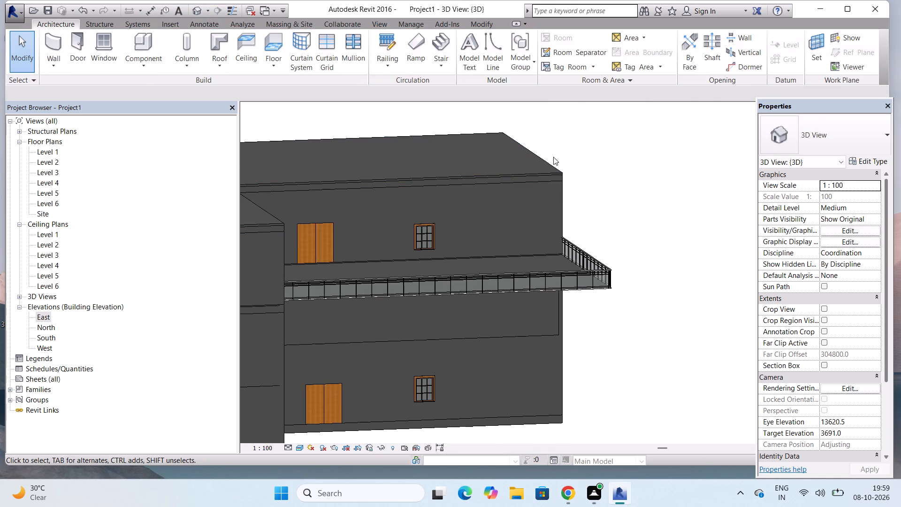
scroll(587, 139, "down", 2)
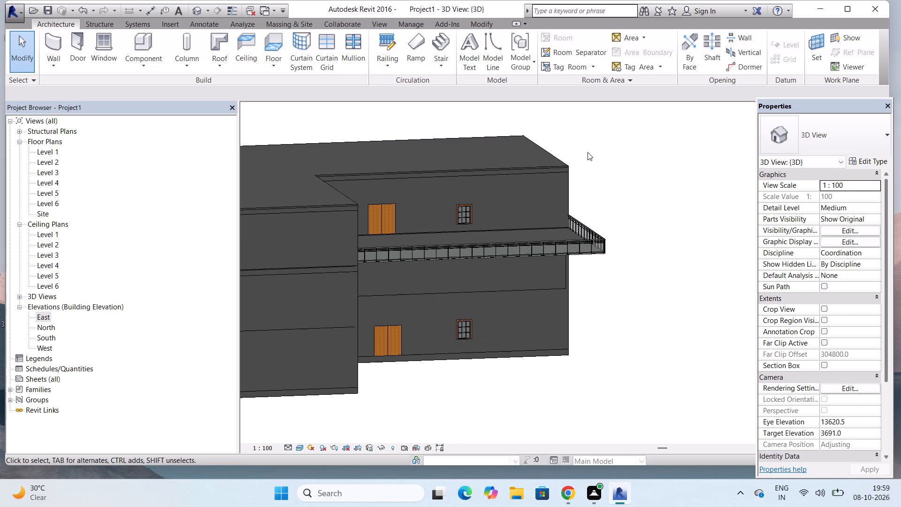
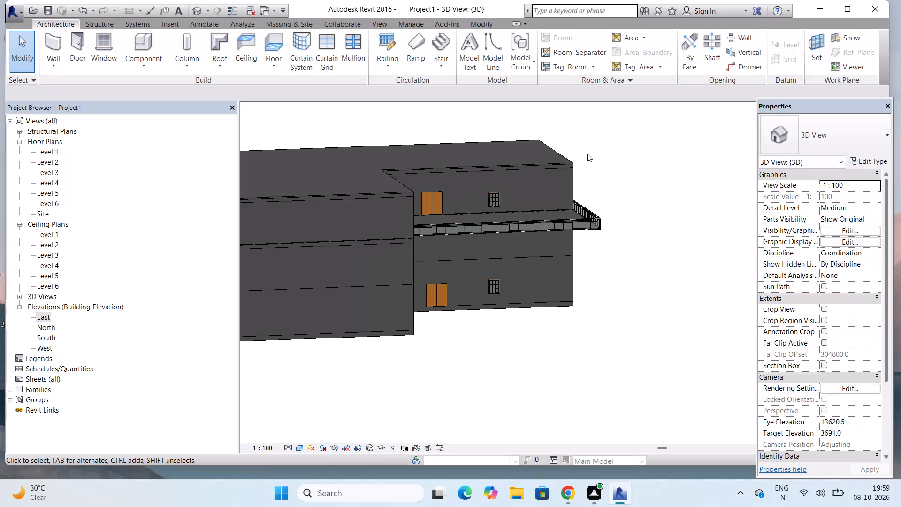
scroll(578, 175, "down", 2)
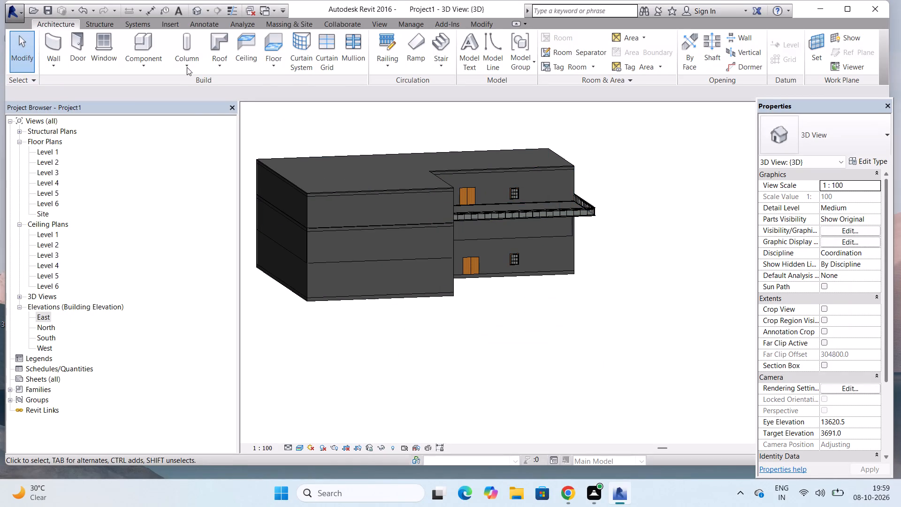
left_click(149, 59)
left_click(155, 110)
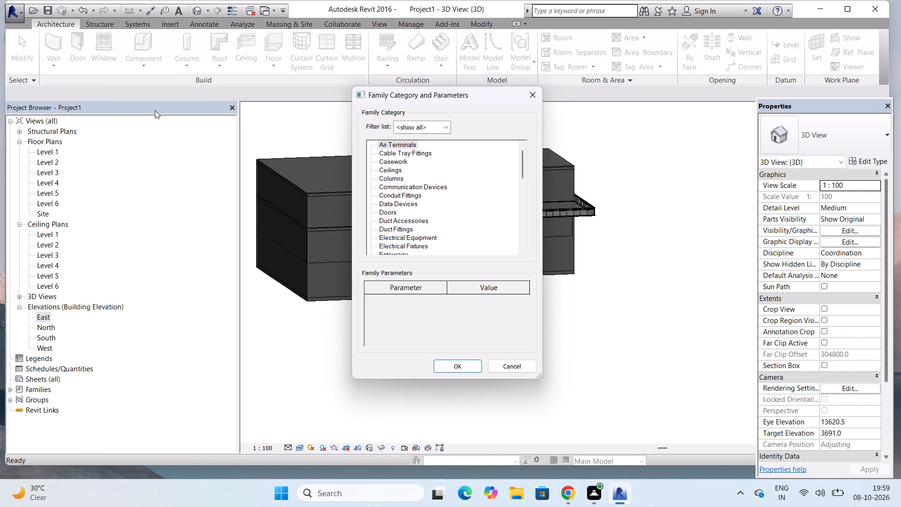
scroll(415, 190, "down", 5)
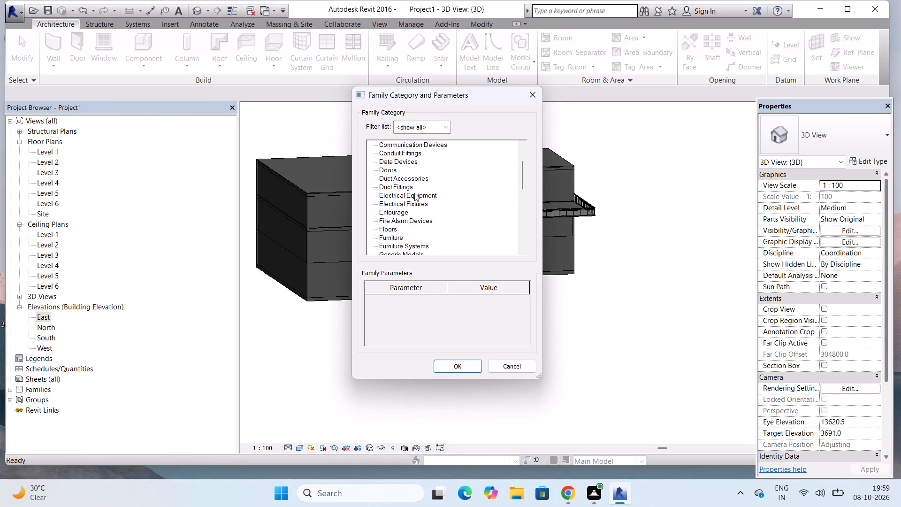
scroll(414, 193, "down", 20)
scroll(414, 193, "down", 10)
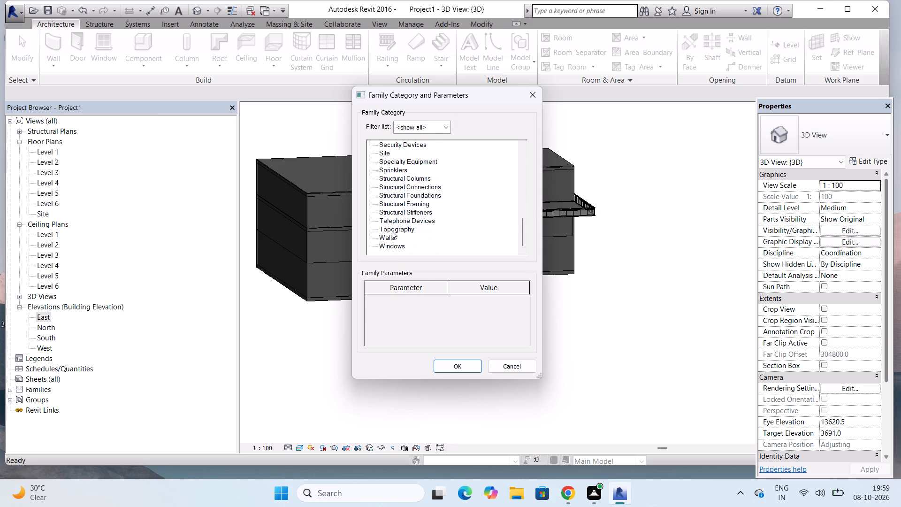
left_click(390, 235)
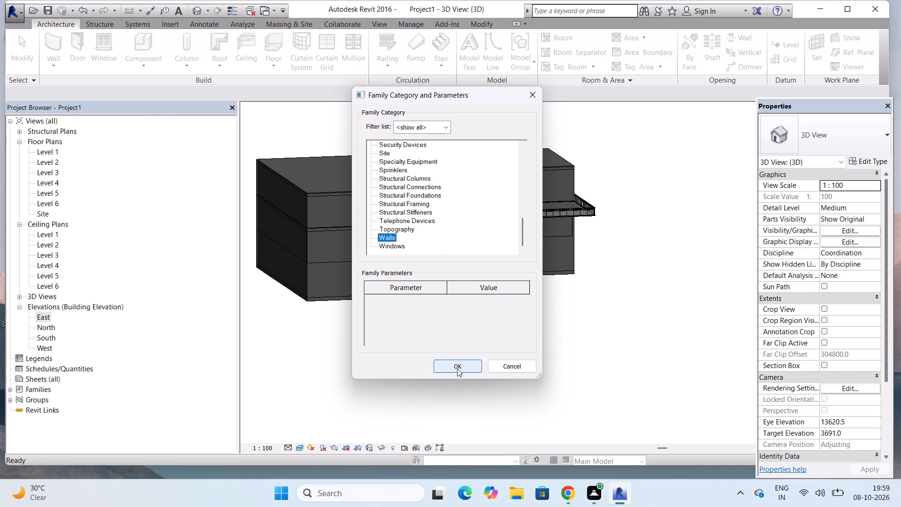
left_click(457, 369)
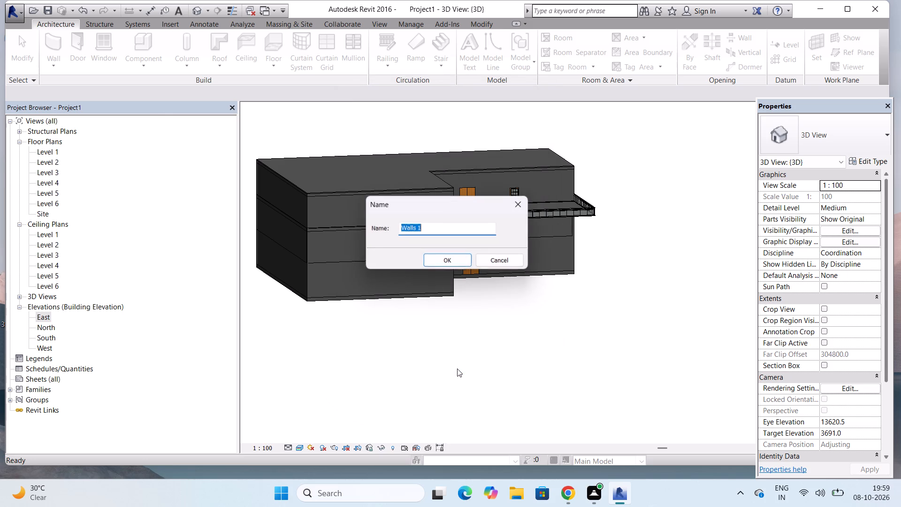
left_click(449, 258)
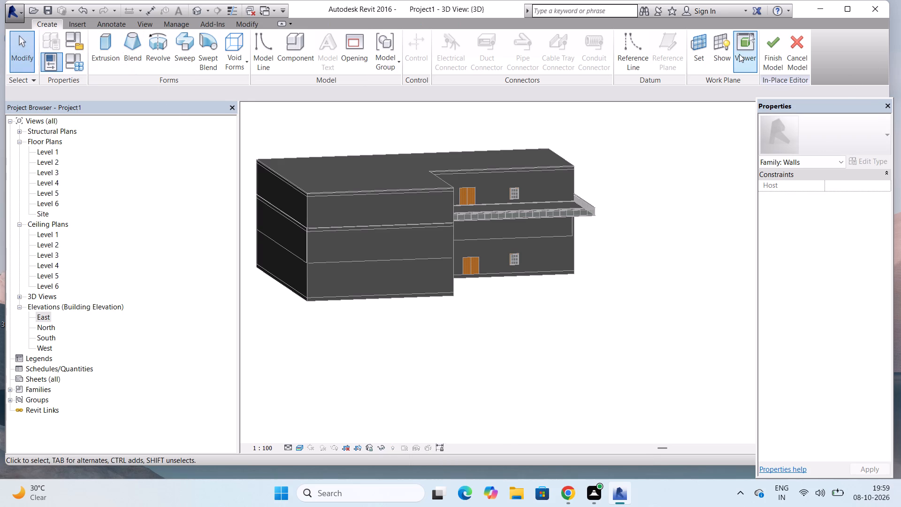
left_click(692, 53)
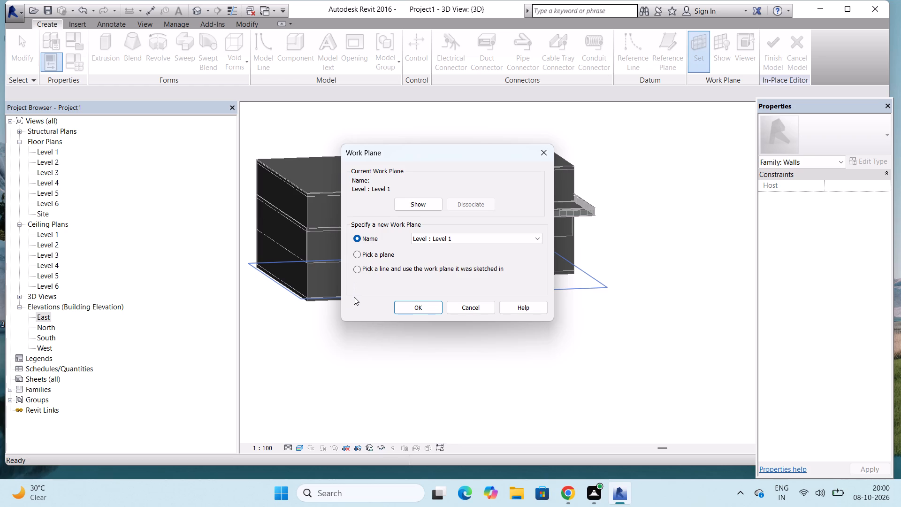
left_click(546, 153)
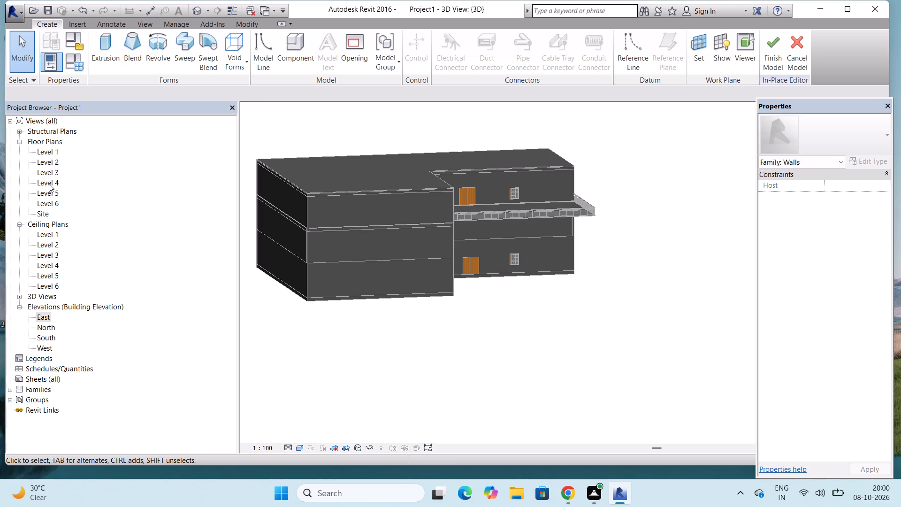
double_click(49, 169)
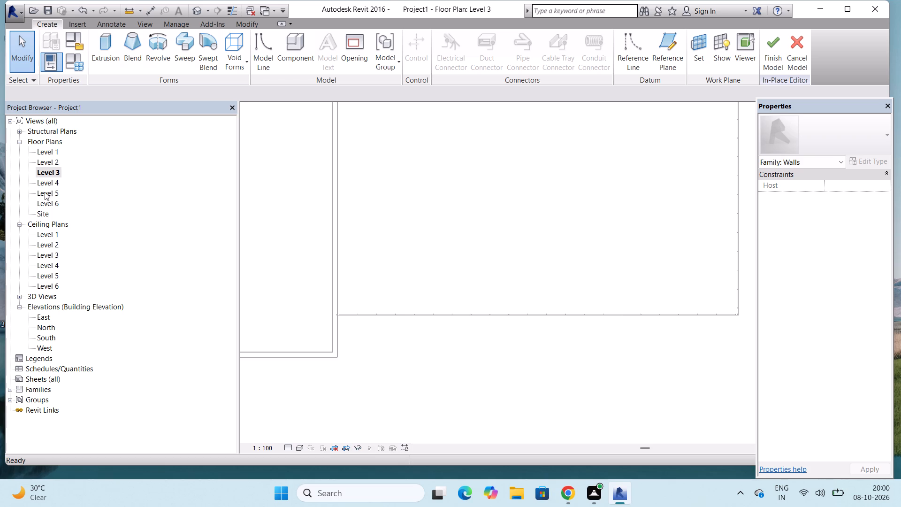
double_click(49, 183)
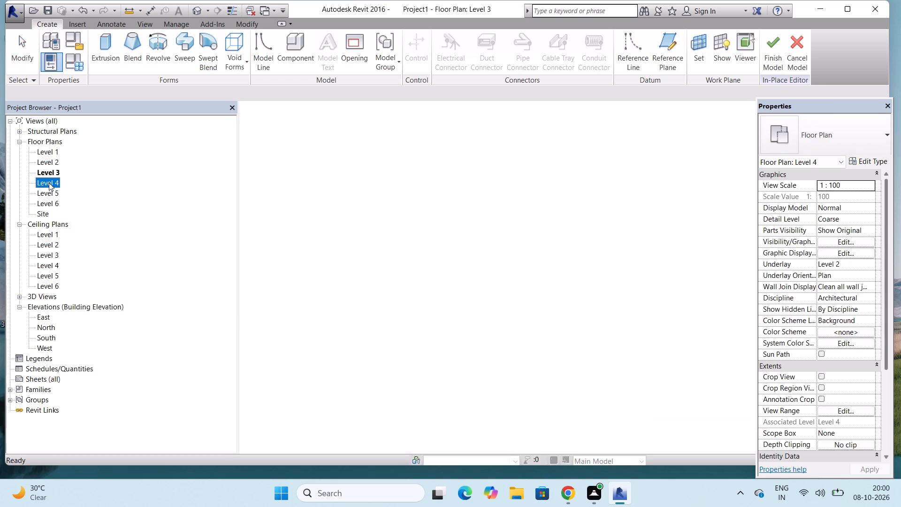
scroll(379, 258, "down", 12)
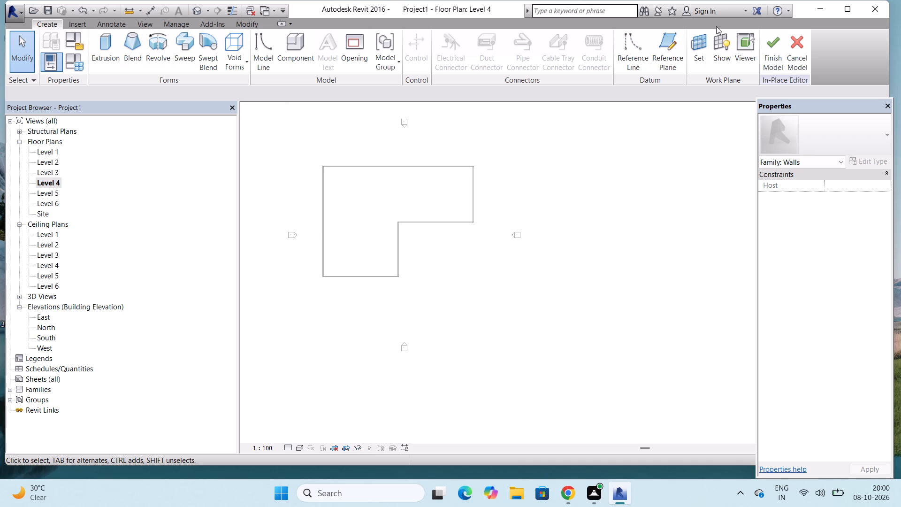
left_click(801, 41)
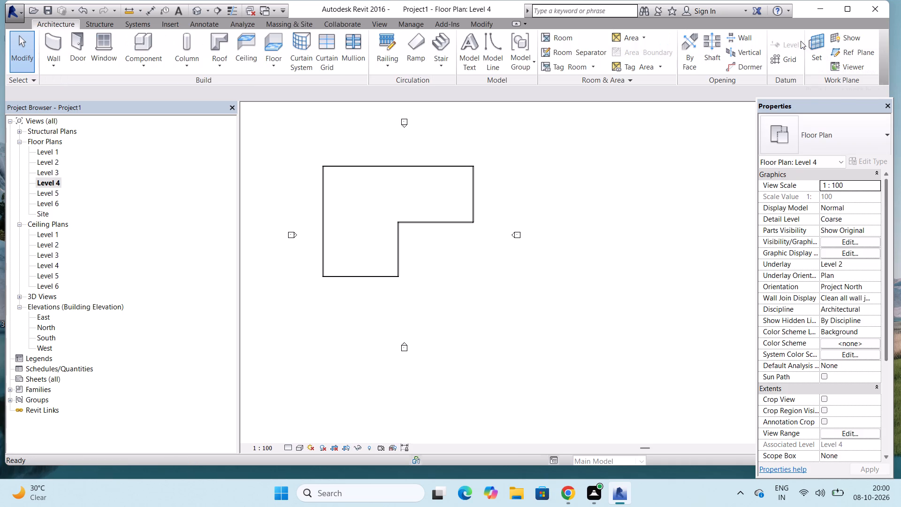
On Level 4, draw a rectangle of Generic - 200mm walls about 9500 by 7700 mm from the building's southwest corner, unconnected height 8000.
left_click(56, 39)
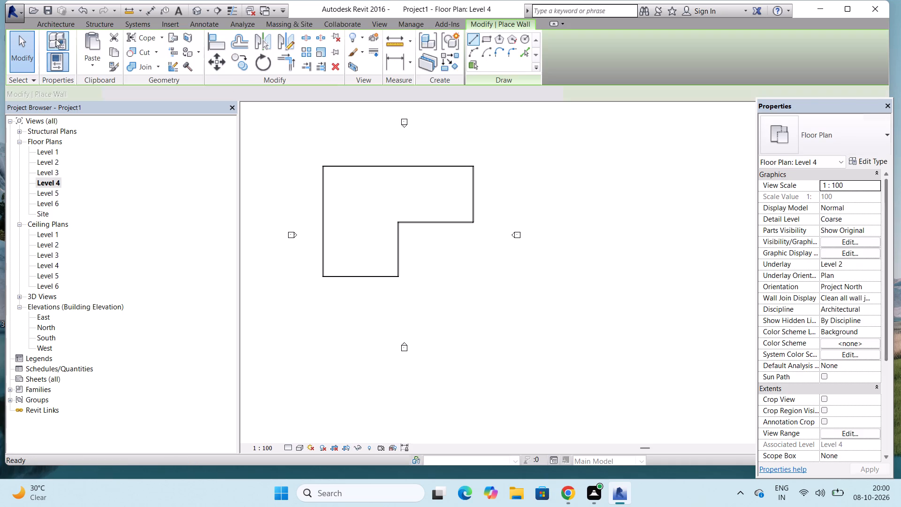
left_click(483, 40)
scroll(331, 273, "up", 4)
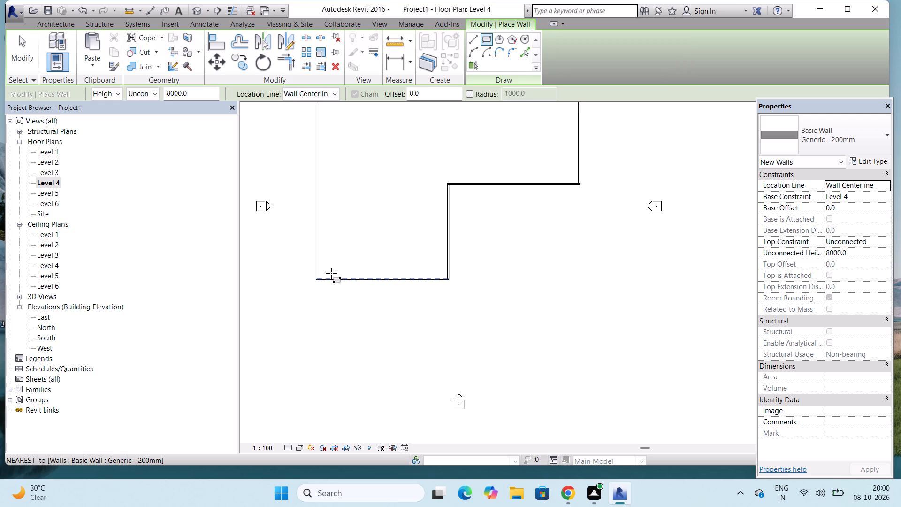
scroll(331, 273, "up", 4)
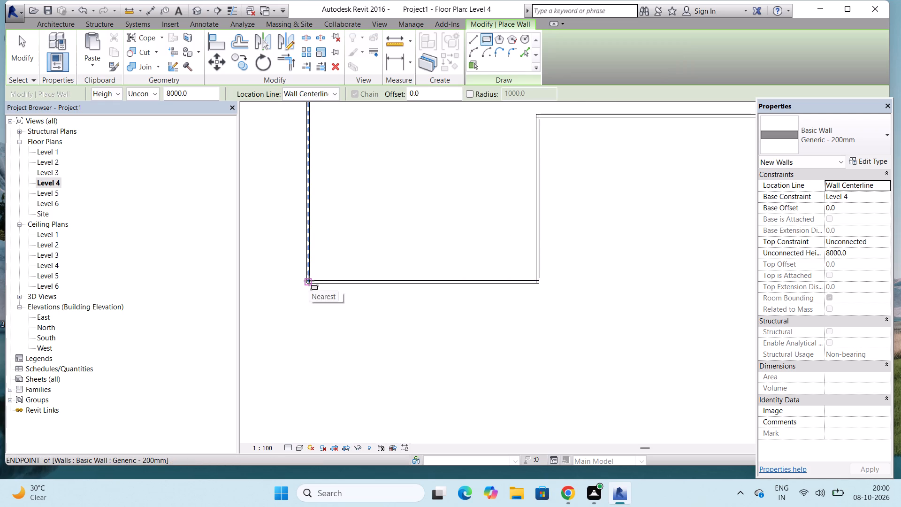
left_click(309, 281)
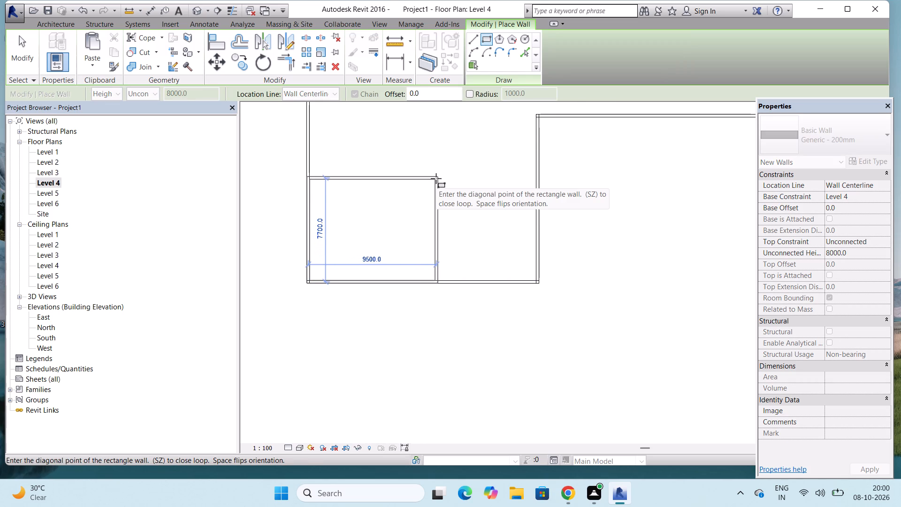
left_click(436, 178)
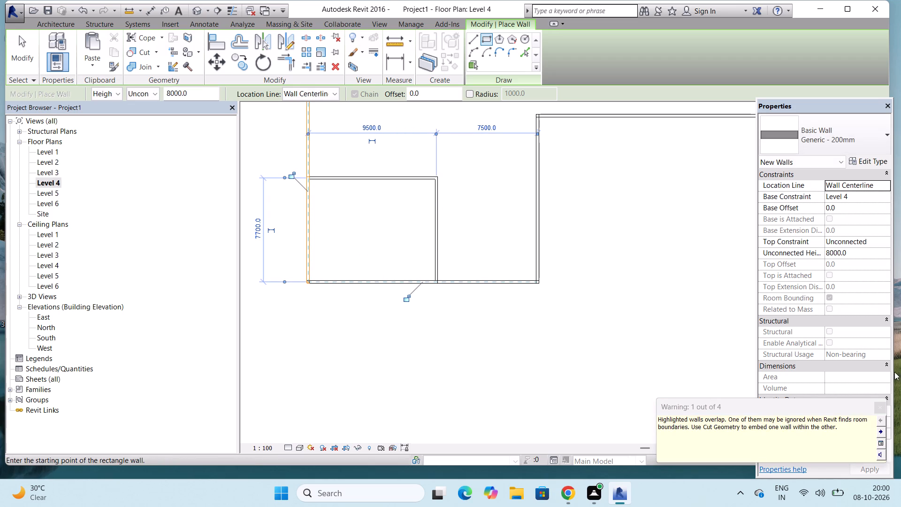
left_click(879, 412)
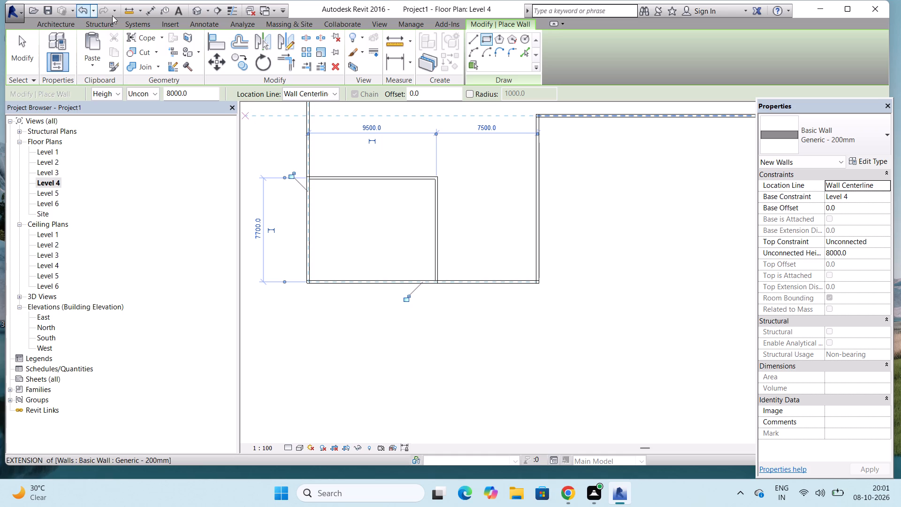
Sketch a rectangular 600 x 1200mm grid ceiling, 9700 by 7900 mm, along the new southwest room's outer wall faces on Level 4, offset 2600.
left_click(68, 19)
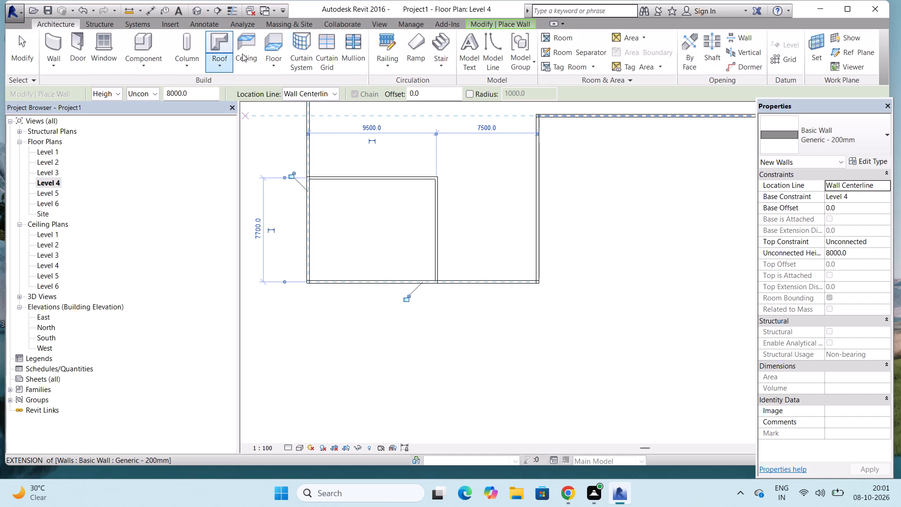
left_click(246, 54)
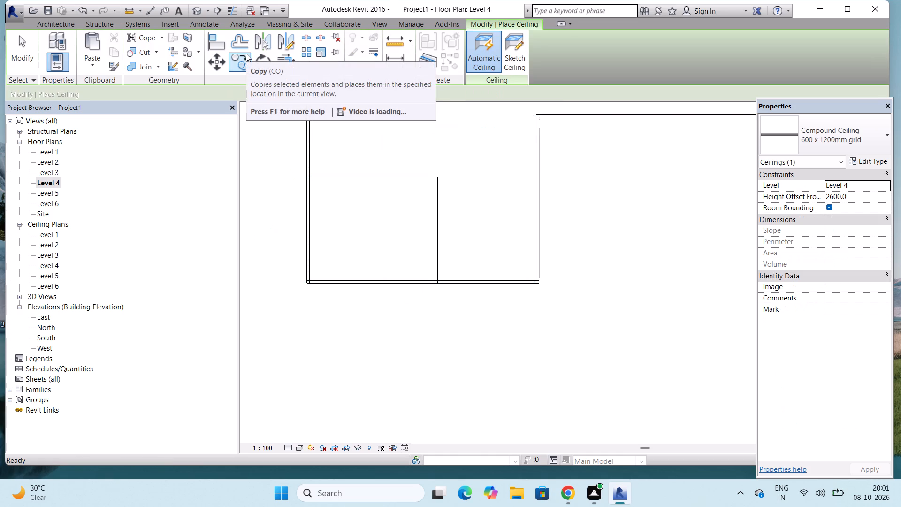
key("Escape")
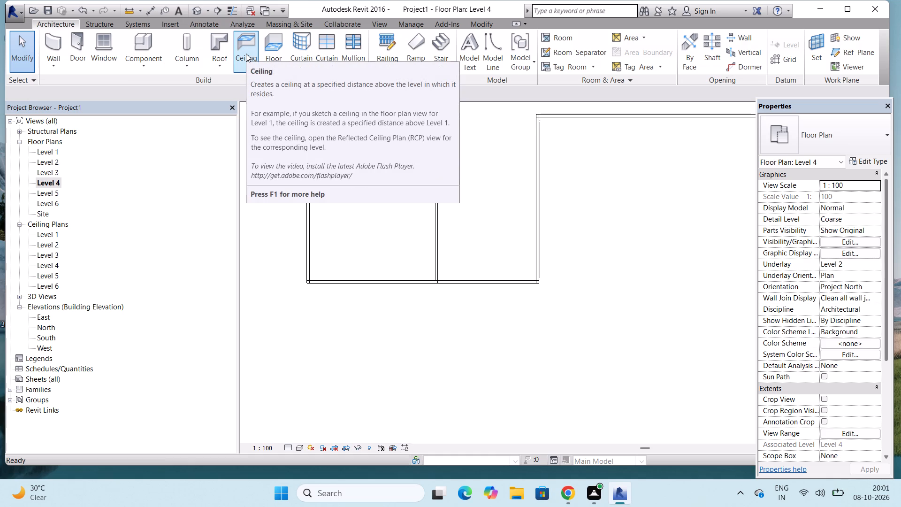
double_click(246, 54)
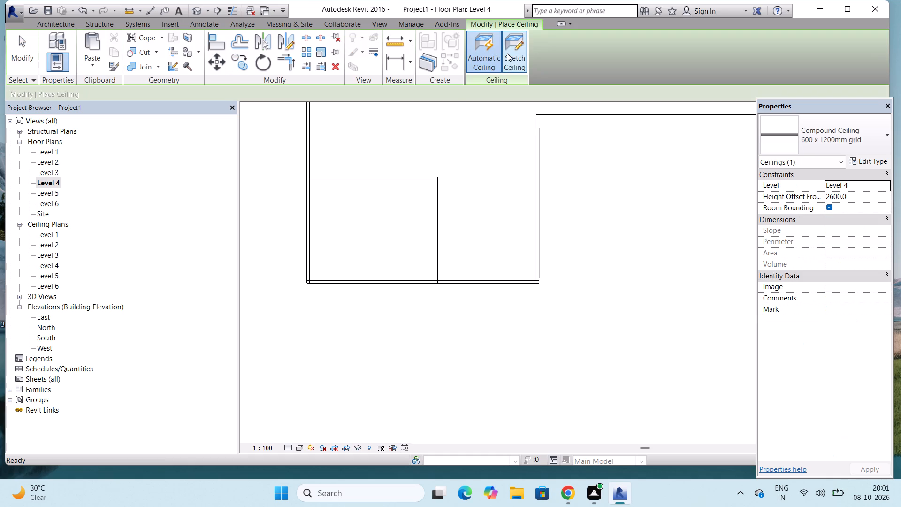
left_click(507, 53)
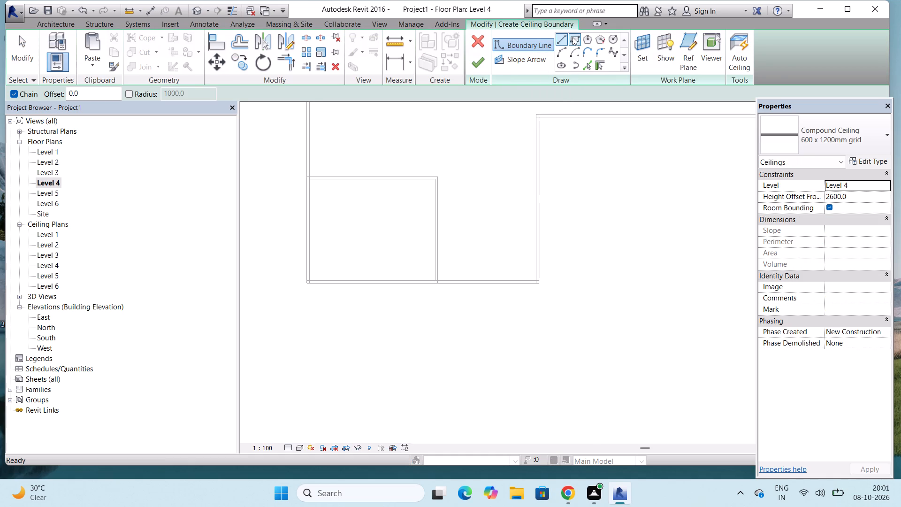
left_click(573, 37)
scroll(324, 168, "up", 3)
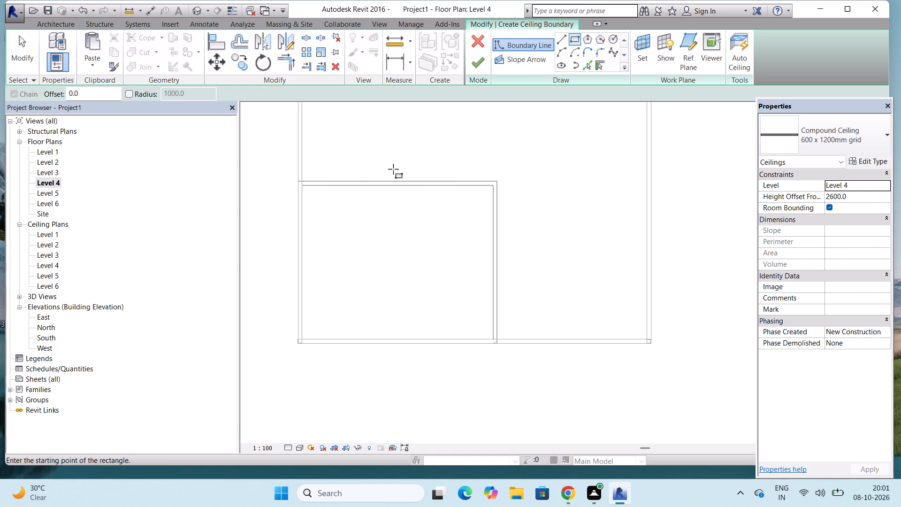
left_click(497, 180)
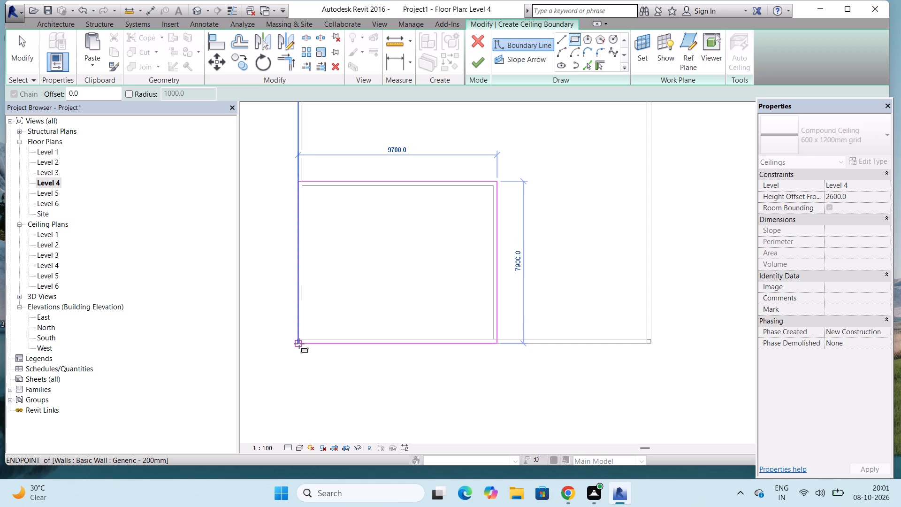
left_click(299, 344)
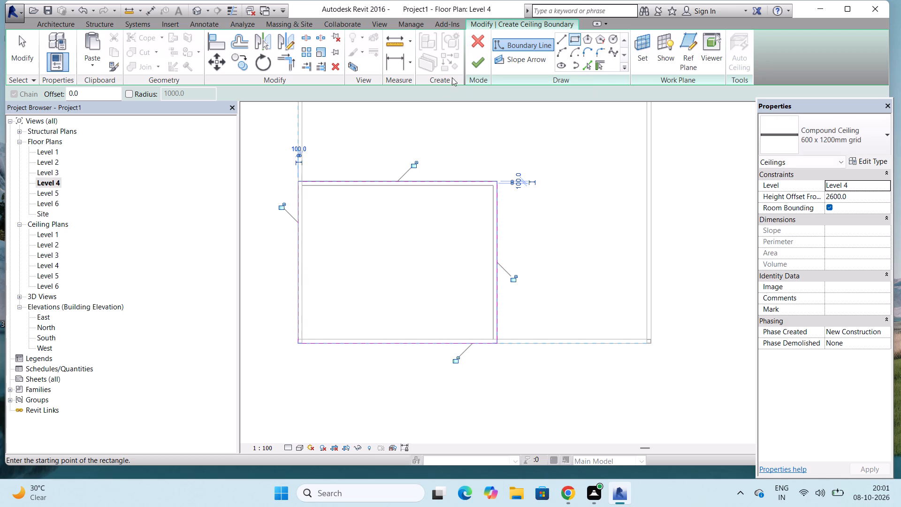
left_click(483, 64)
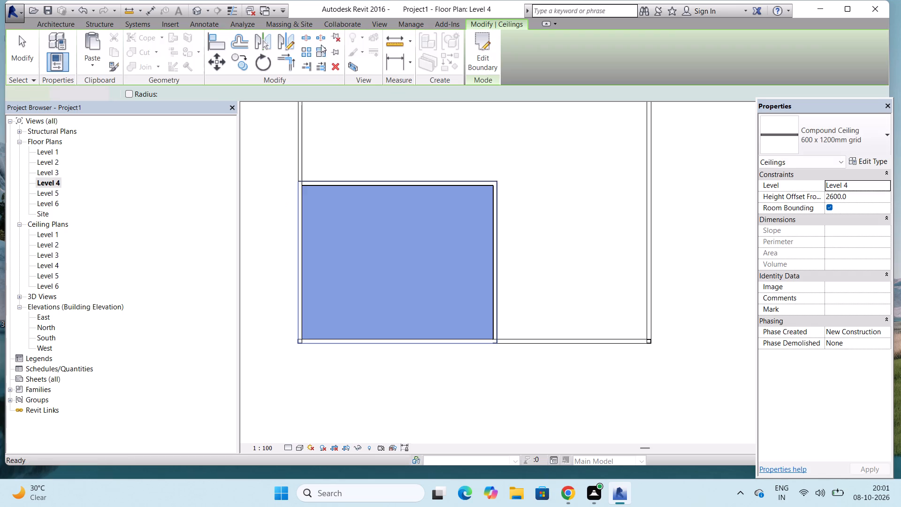
Examine the new southwest room's walls in the 3D view, inspecting how its east wall sits against the existing storeys.
double_click(200, 12)
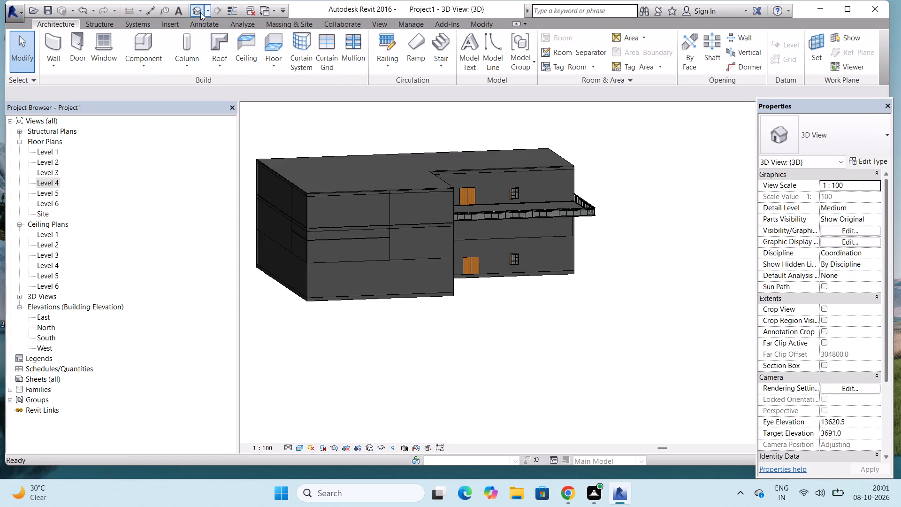
scroll(371, 239, "up", 1)
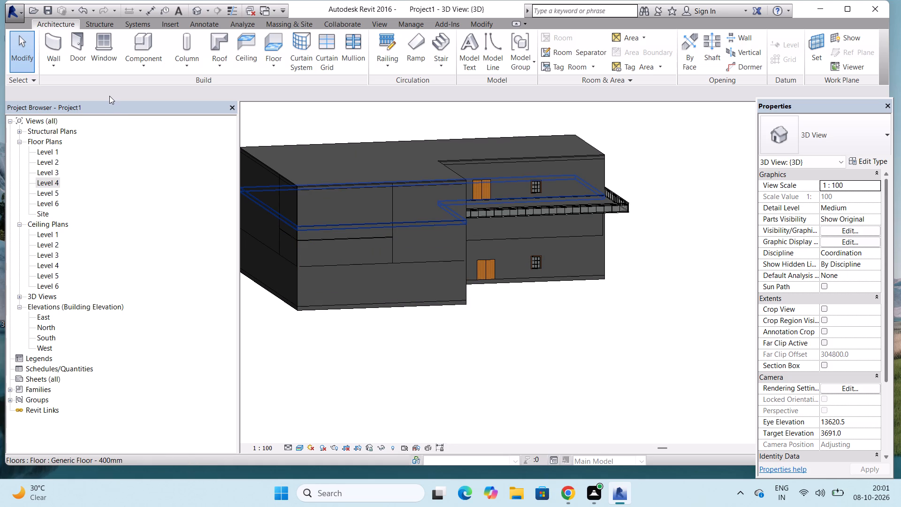
key("Escape")
key("Escape")
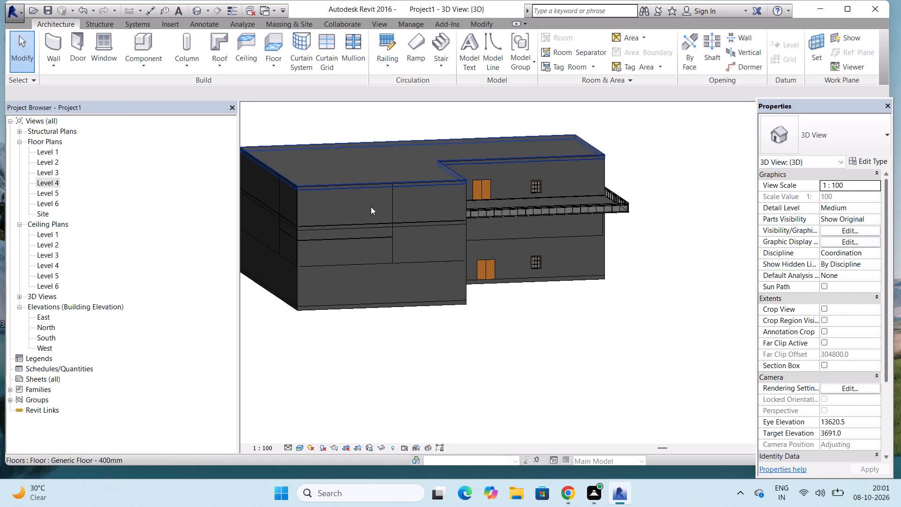
left_click(392, 214)
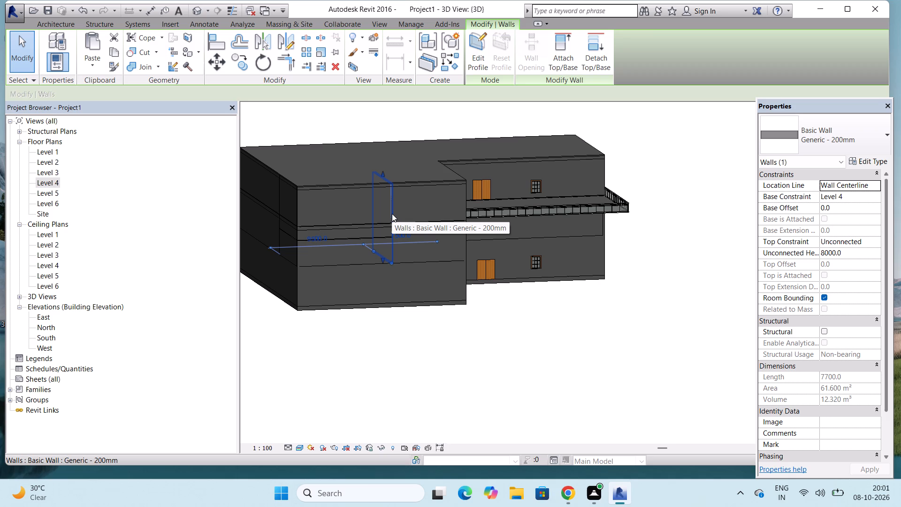
scroll(392, 214, "down", 2)
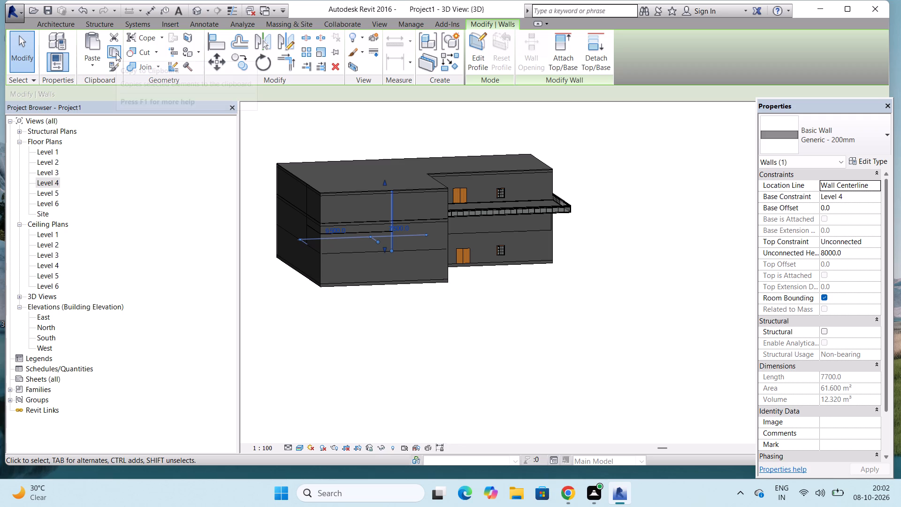
key("Escape")
key("Escape")
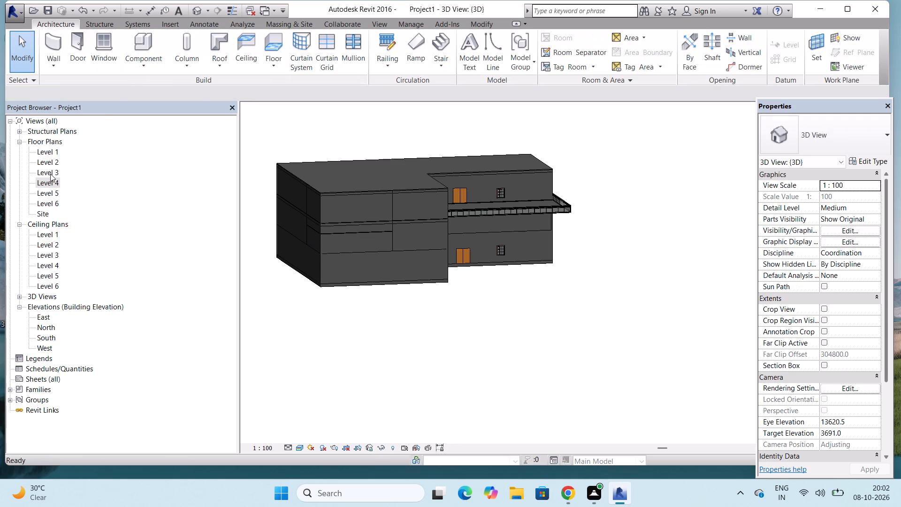
On the Level 4 plan, copy the southwest room's north and east walls and paste them aligned to Level 5.
double_click(52, 182)
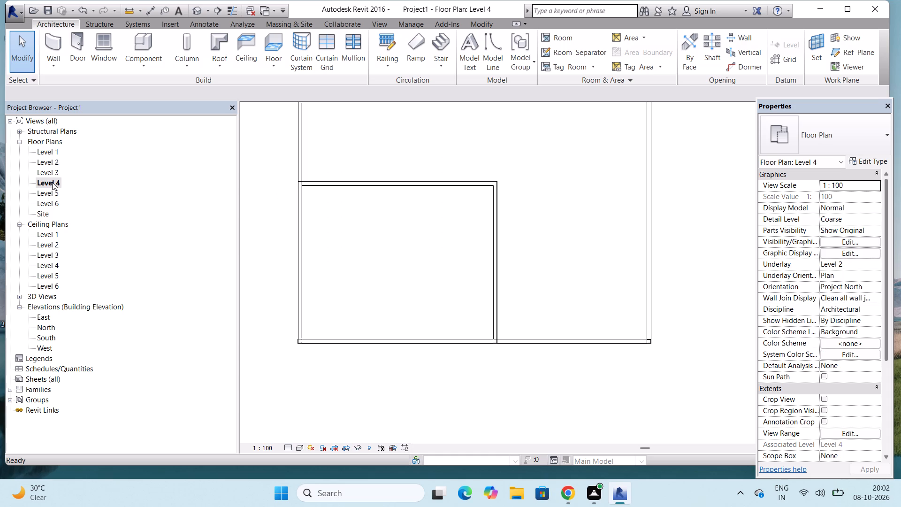
scroll(361, 271, "down", 2)
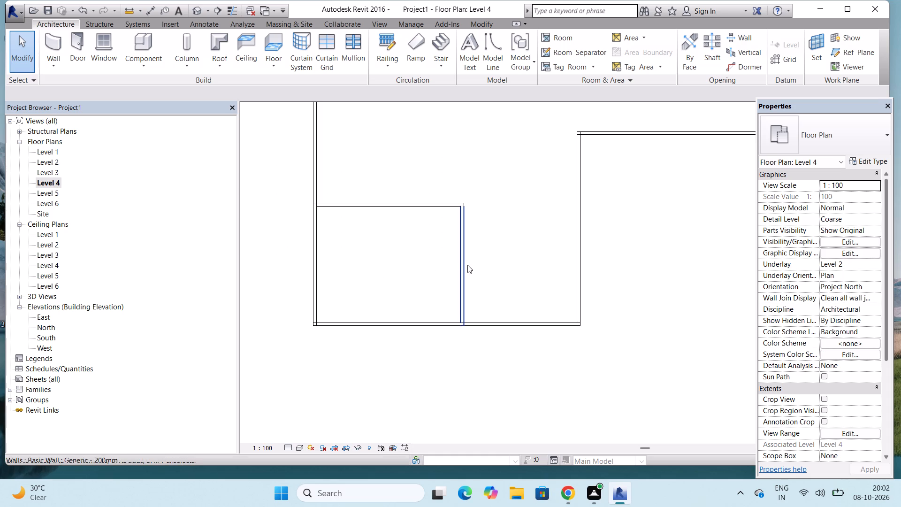
left_click_drag(478, 263, 402, 181)
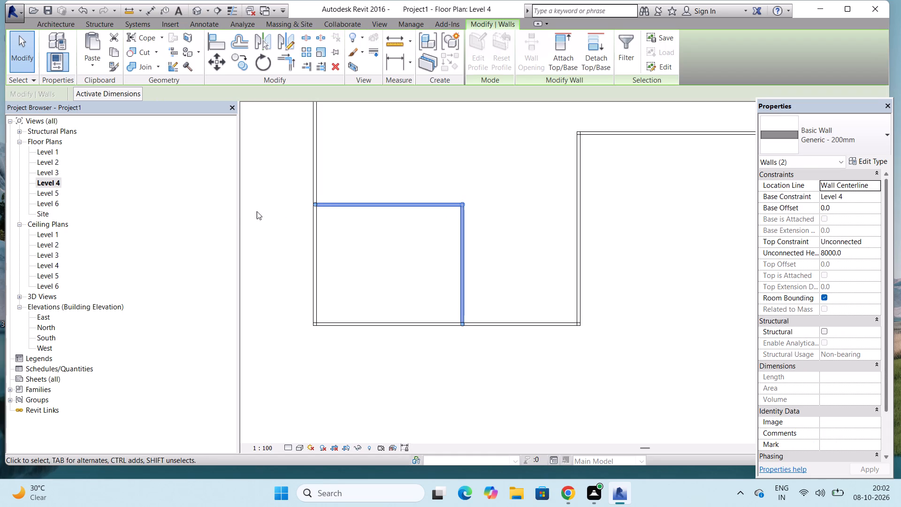
left_click(113, 50)
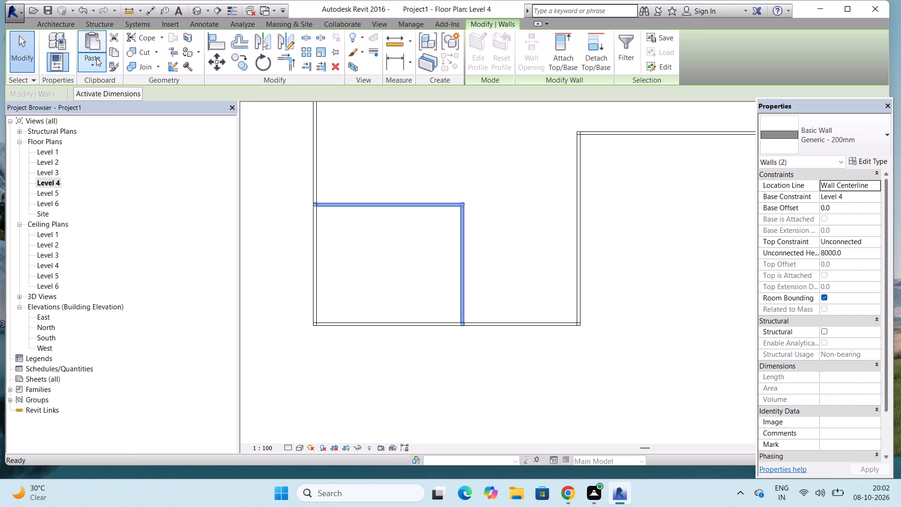
left_click(96, 58)
left_click(111, 109)
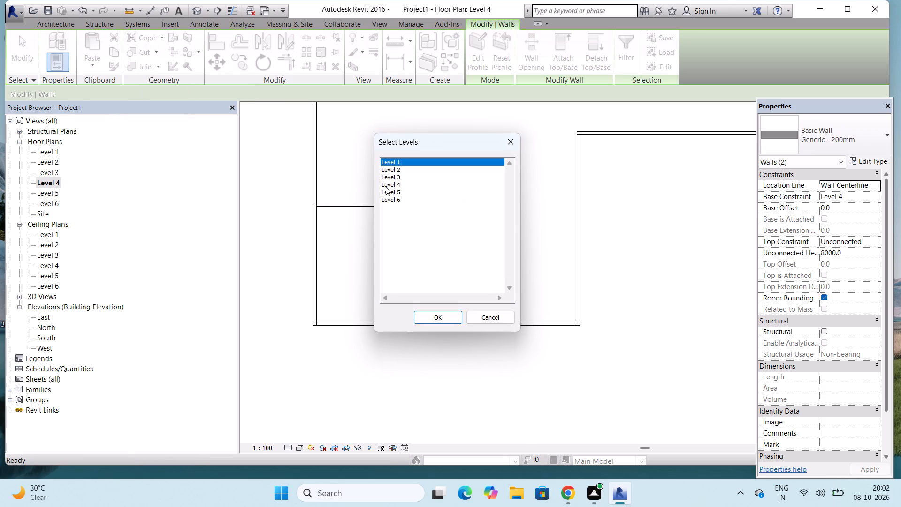
left_click(386, 191)
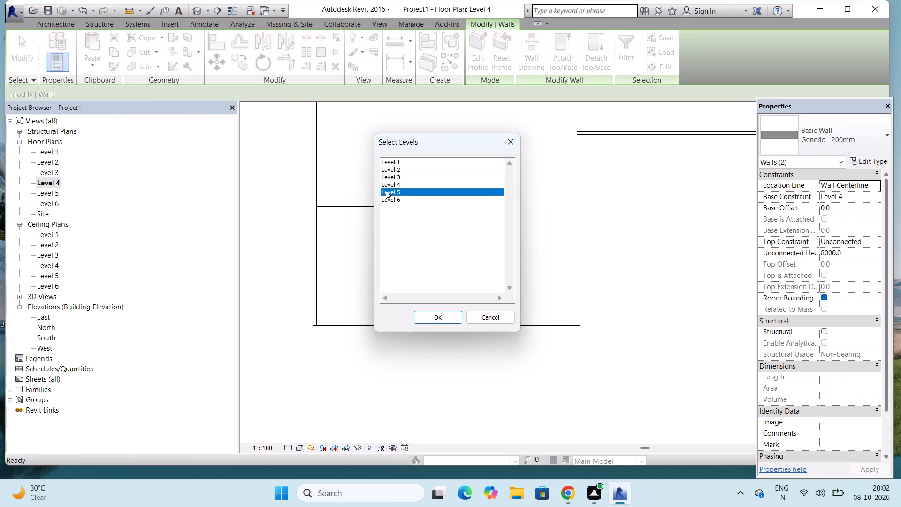
left_click(434, 320)
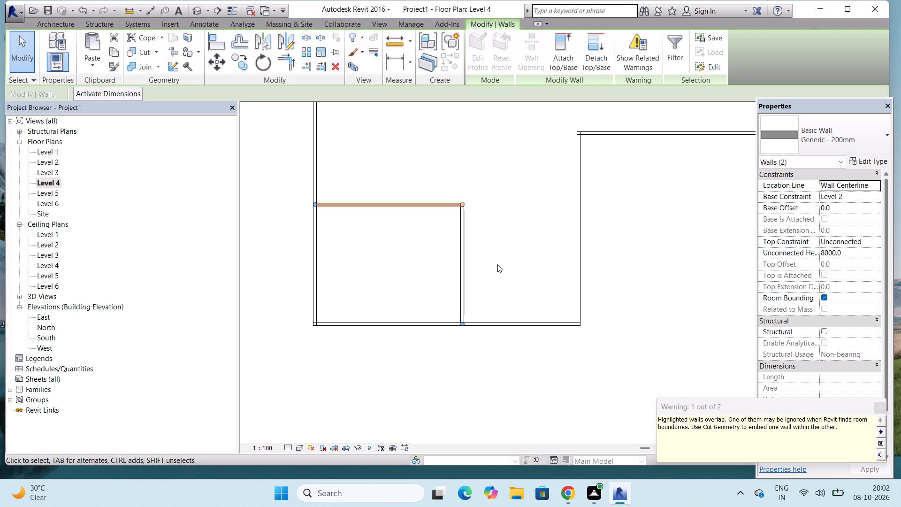
left_click_drag(497, 264, 424, 285)
left_click(424, 285)
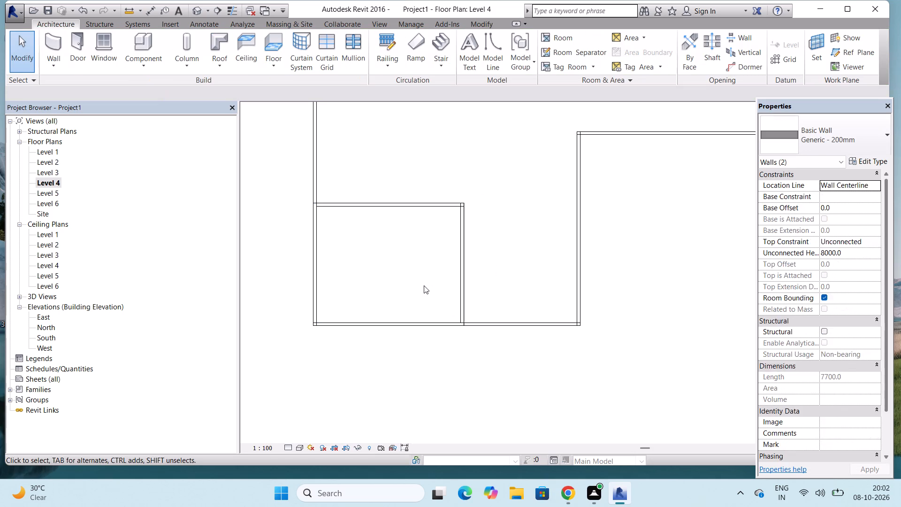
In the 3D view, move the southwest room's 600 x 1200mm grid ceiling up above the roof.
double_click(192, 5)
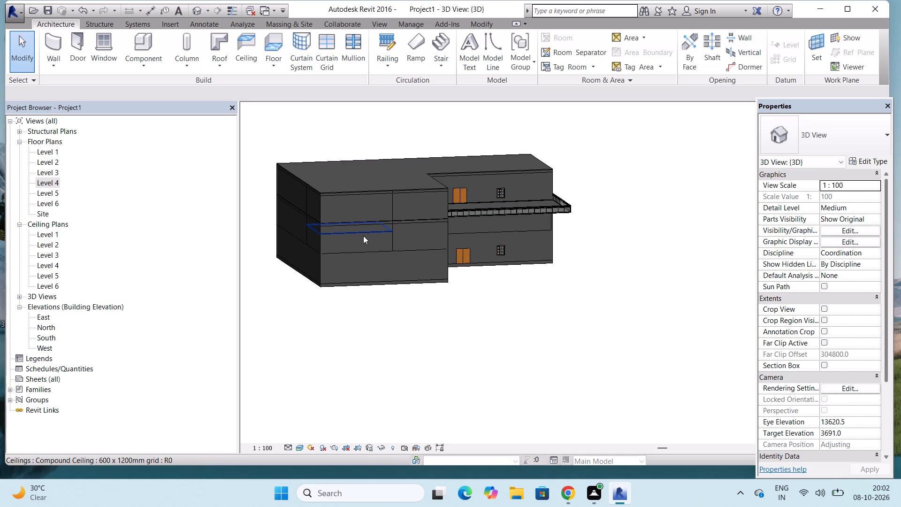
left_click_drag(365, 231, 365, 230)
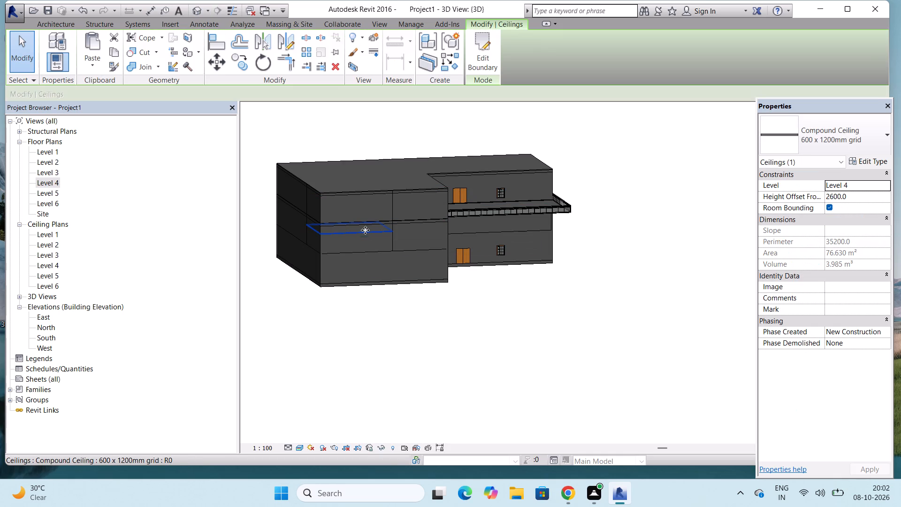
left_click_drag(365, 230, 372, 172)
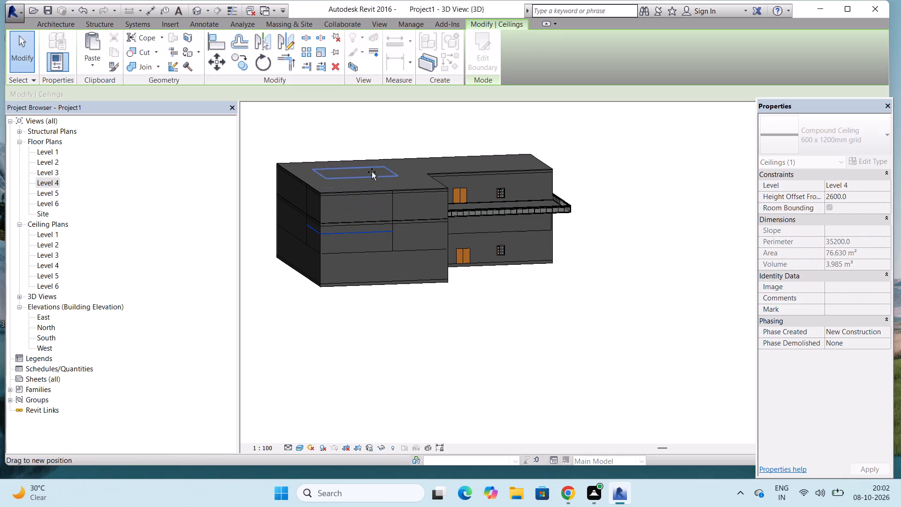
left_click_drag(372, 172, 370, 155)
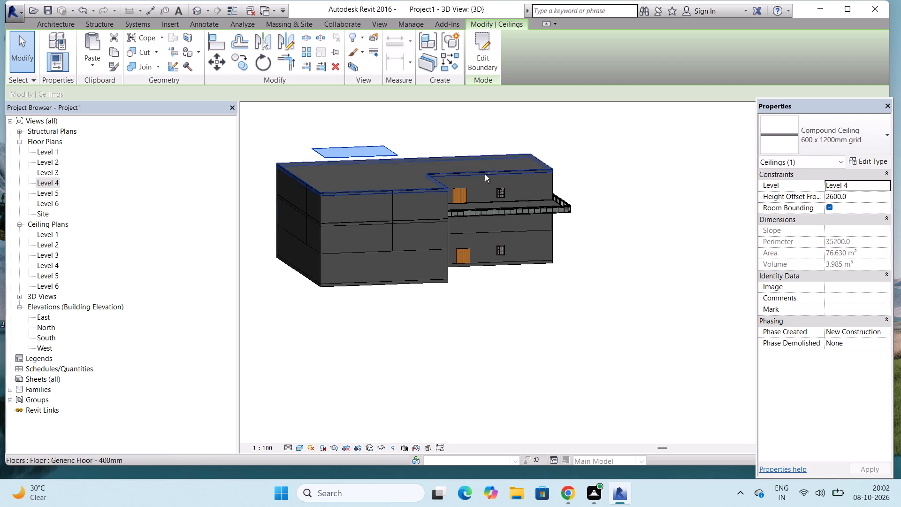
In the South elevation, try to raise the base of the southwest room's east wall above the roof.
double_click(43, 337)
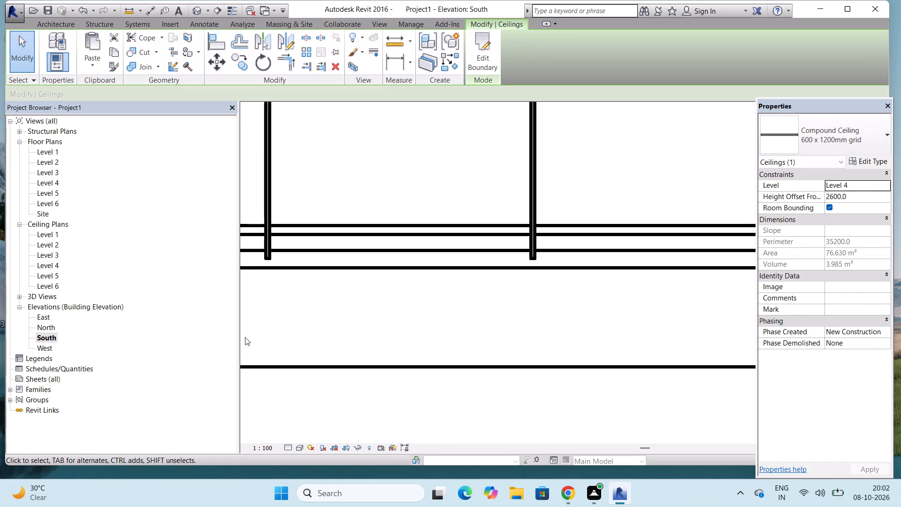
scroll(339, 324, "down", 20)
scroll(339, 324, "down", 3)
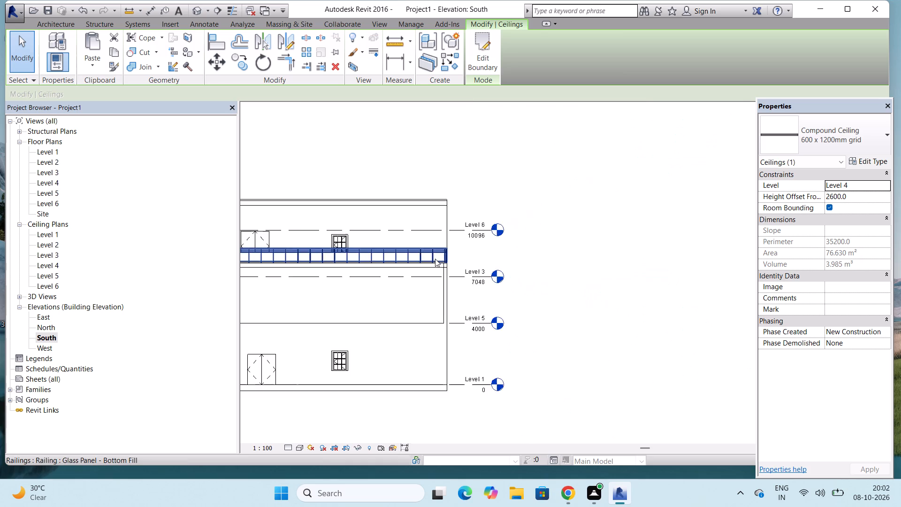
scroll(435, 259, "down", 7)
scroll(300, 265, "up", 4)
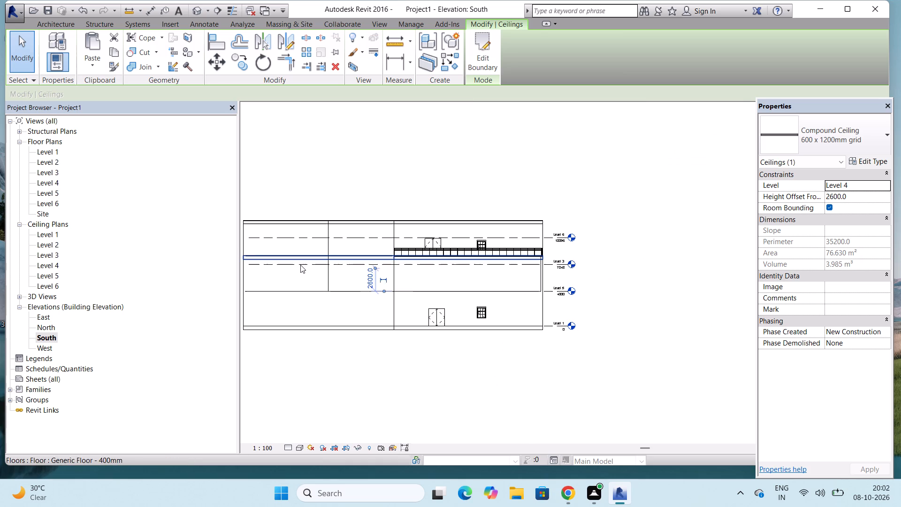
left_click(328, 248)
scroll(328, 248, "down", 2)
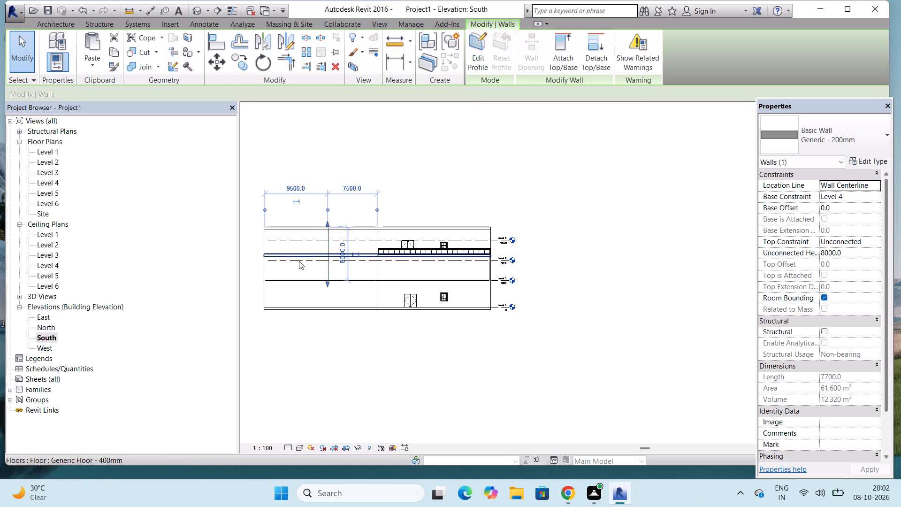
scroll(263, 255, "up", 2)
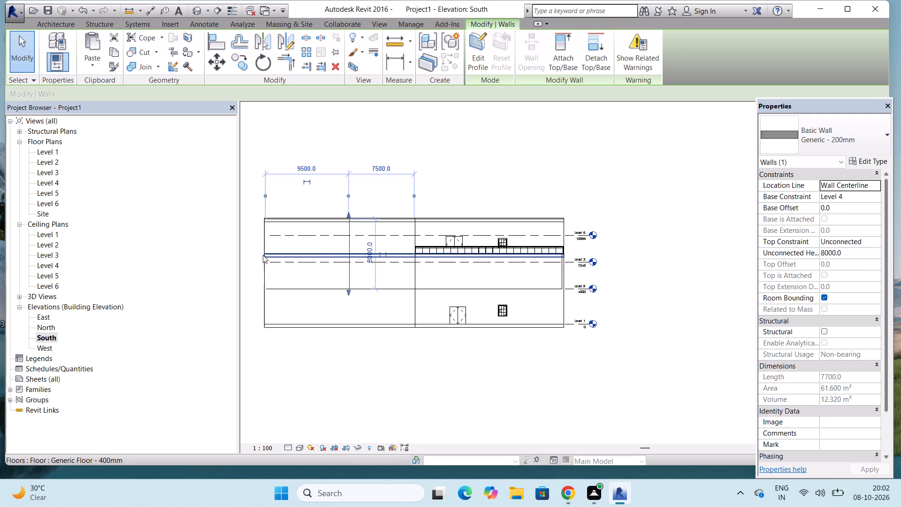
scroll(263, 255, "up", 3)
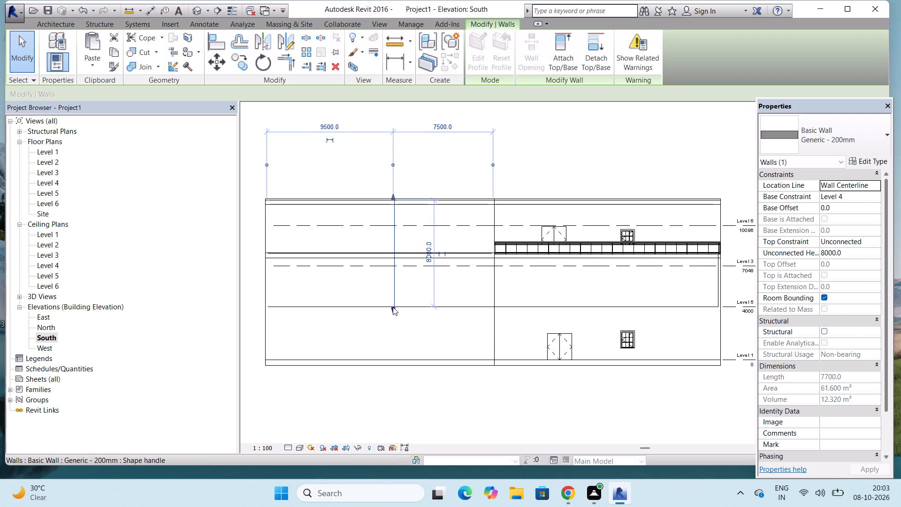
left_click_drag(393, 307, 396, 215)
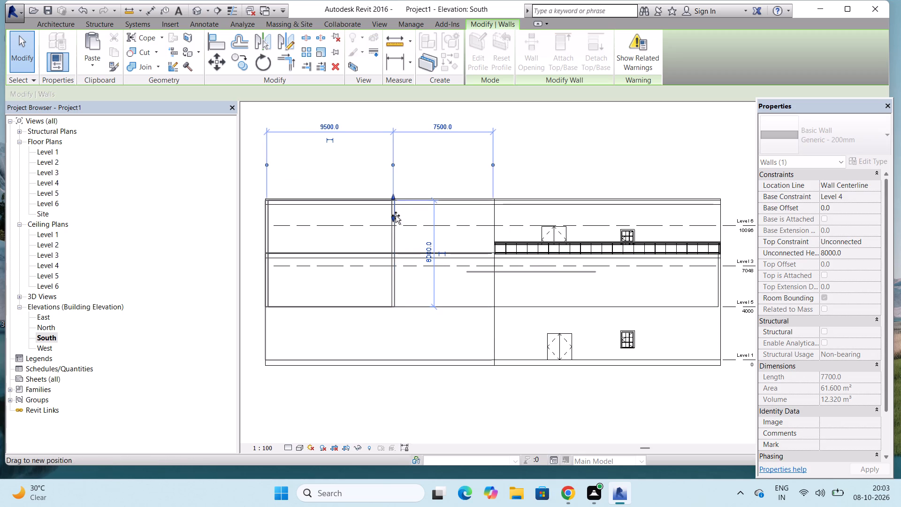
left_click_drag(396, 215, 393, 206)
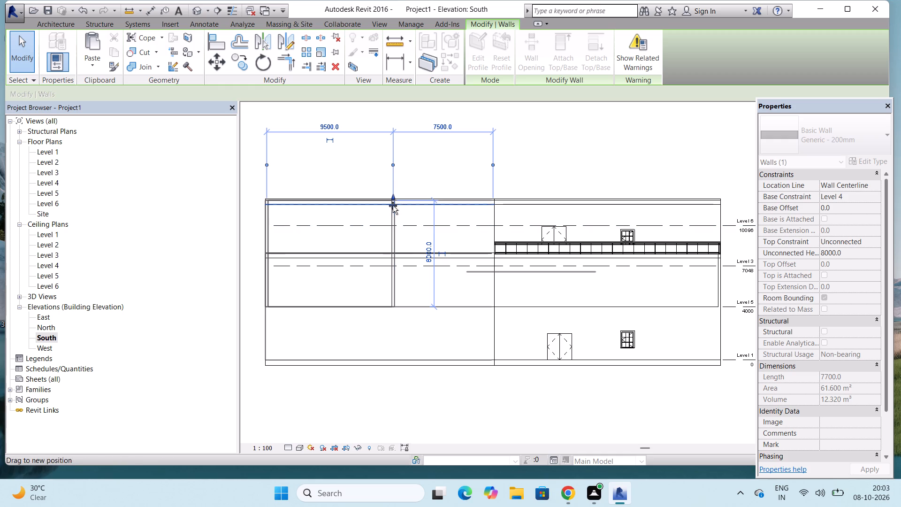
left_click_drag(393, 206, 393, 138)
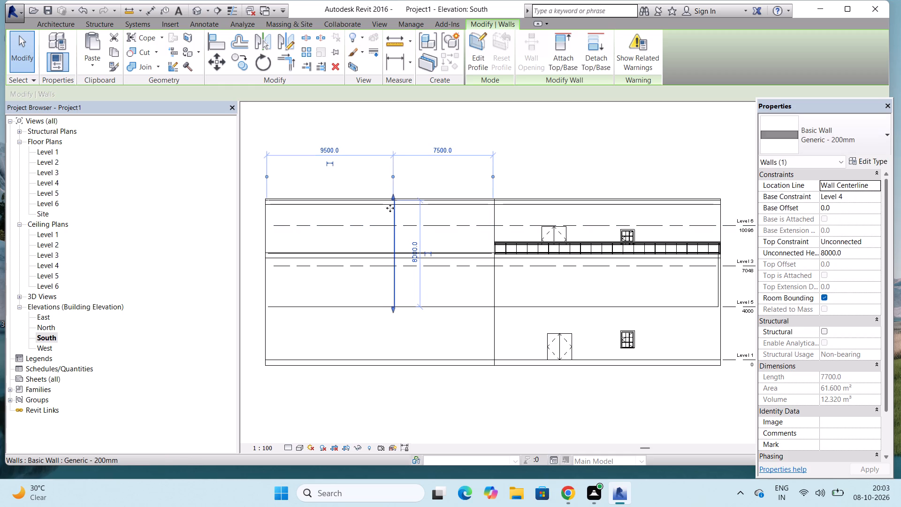
Stretch the east wall's top to an unconnected height of 14600 and raise its base to the roof, base offset 8096.
left_click_drag(393, 198, 394, 189)
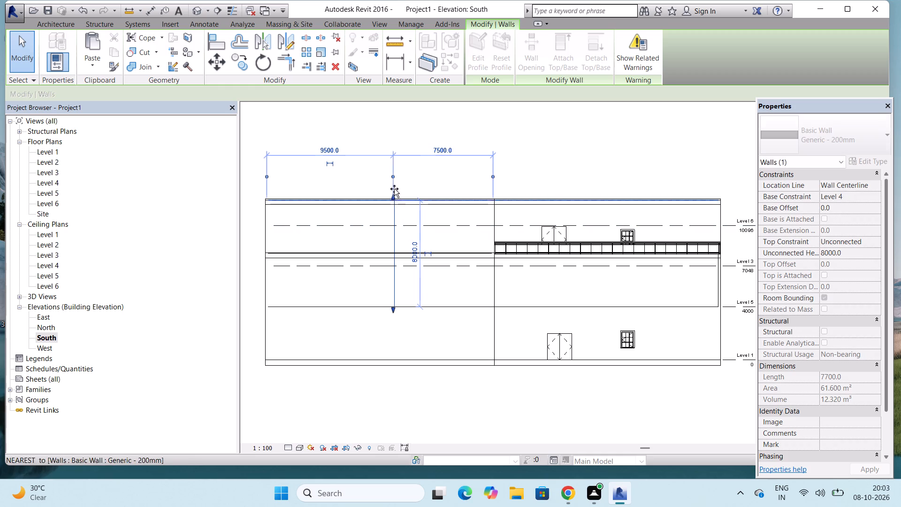
left_click_drag(394, 189, 394, 112)
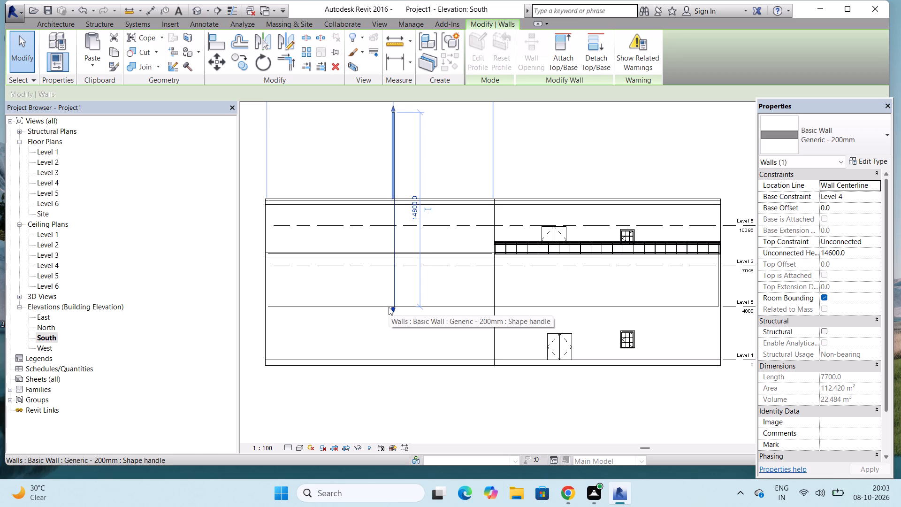
left_click_drag(392, 307, 405, 188)
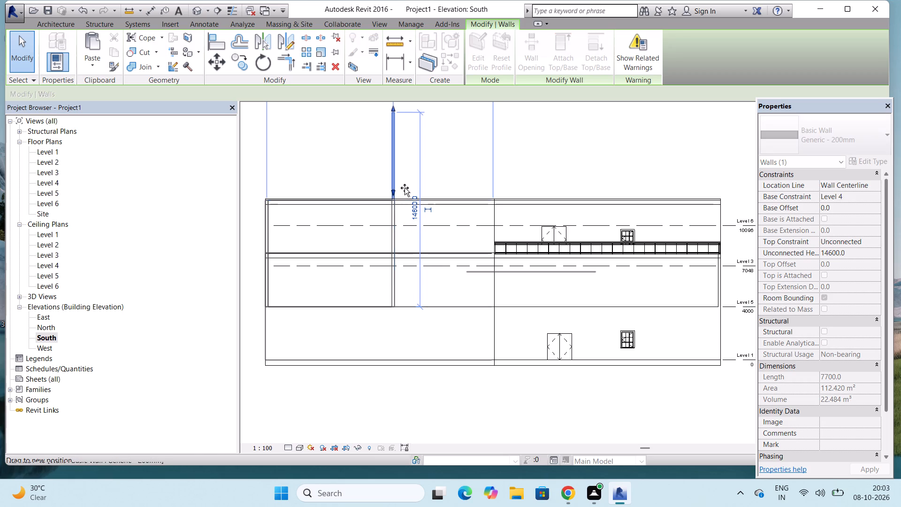
left_click_drag(405, 188, 404, 195)
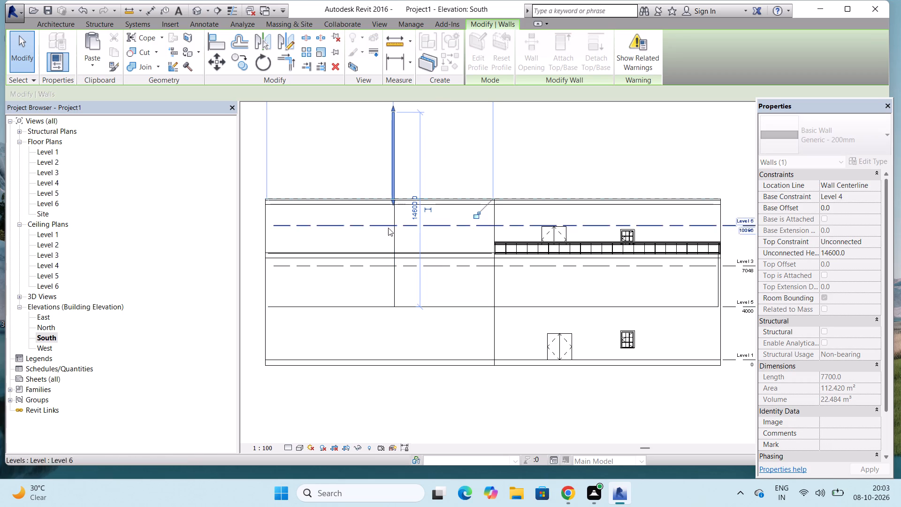
scroll(387, 236, "down", 2)
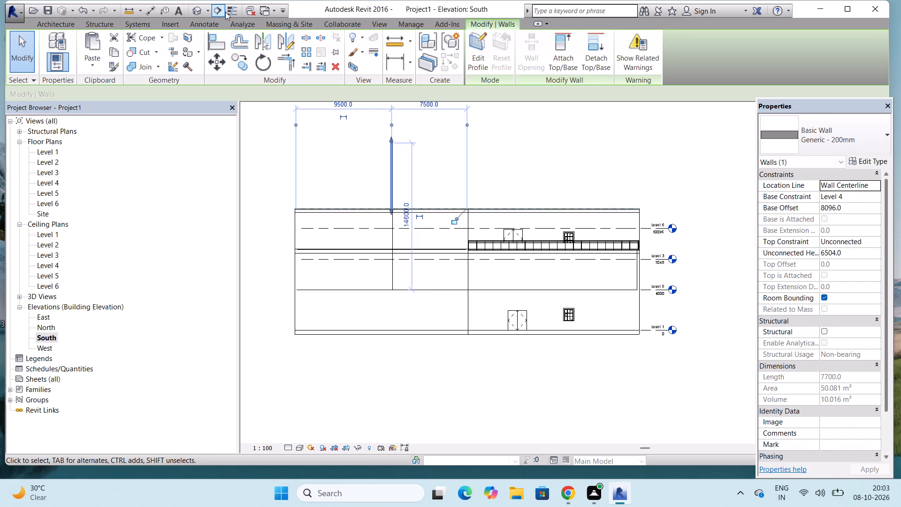
In the 3D view, delete the 600 x 1200mm grid ceiling floating above the roof.
double_click(197, 8)
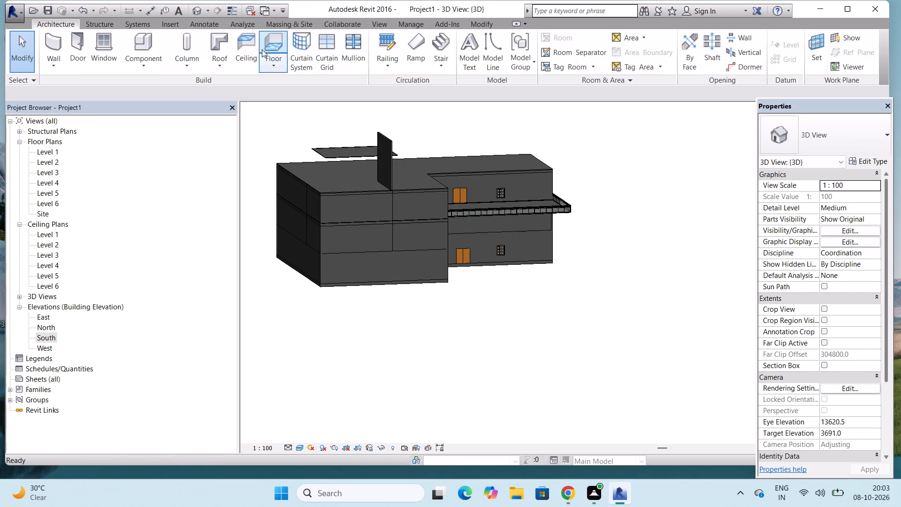
left_click(337, 155)
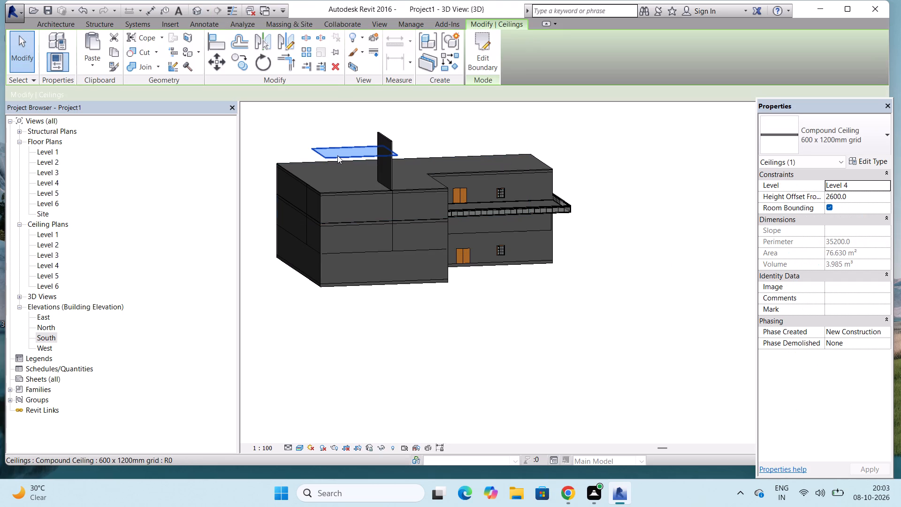
key("Delete")
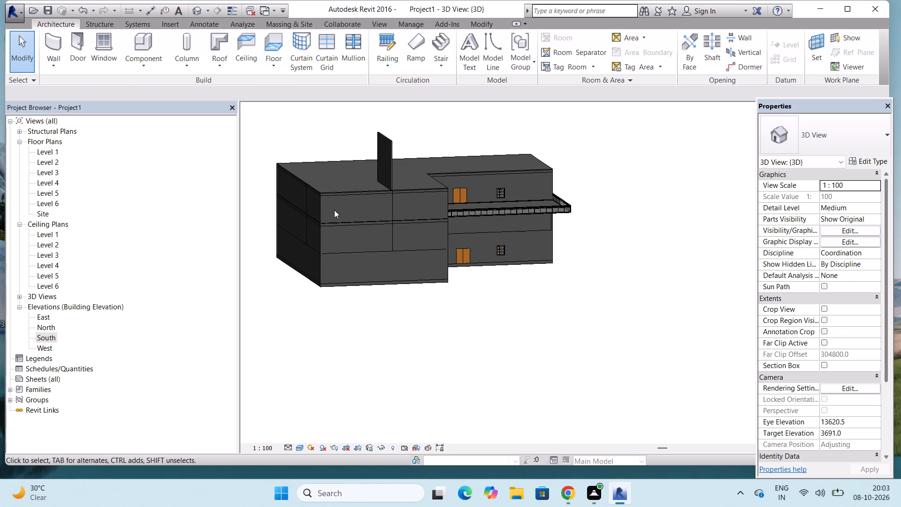
Stretch the top of the southwest room's 9500 mm south wall above the roof, to an unconnected height of about 14677.
left_click(334, 197)
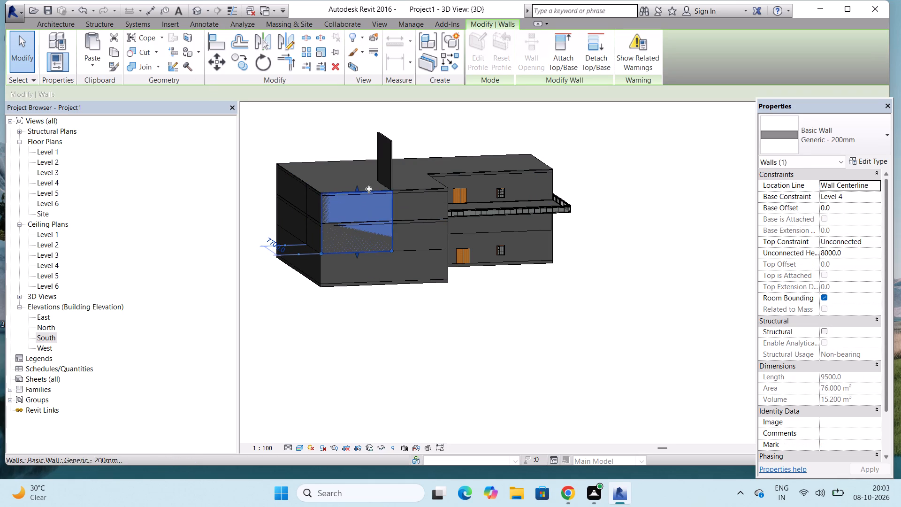
scroll(369, 187, "up", 5)
left_click_drag(344, 191, 344, 184)
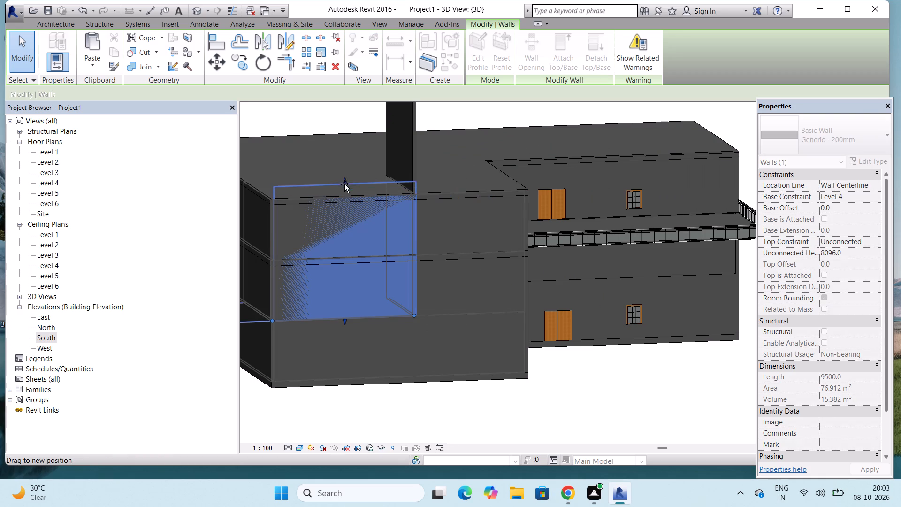
left_click_drag(344, 184, 347, 150)
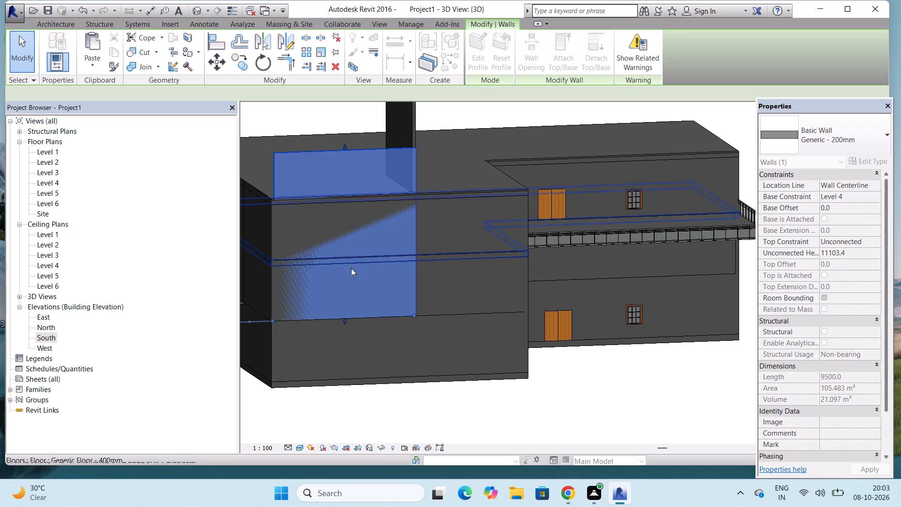
scroll(351, 266, "down", 2)
scroll(343, 190, "up", 2)
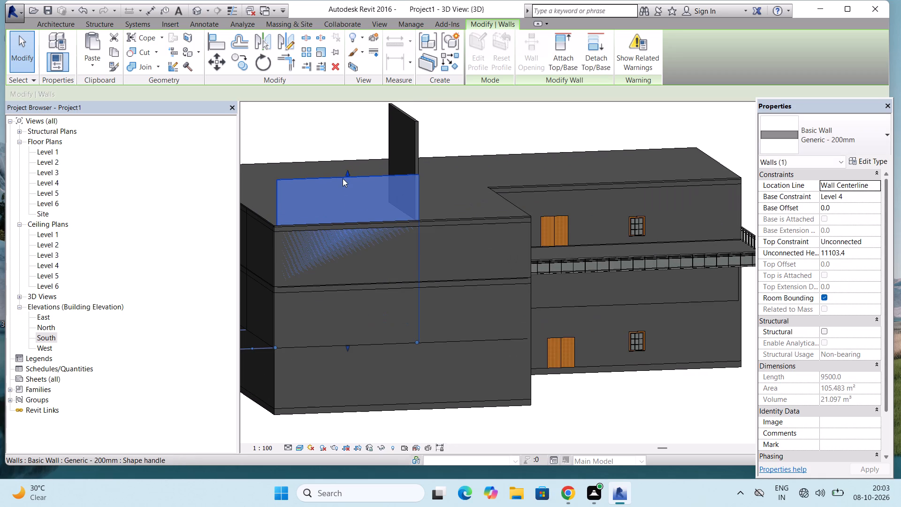
left_click_drag(347, 173, 348, 163)
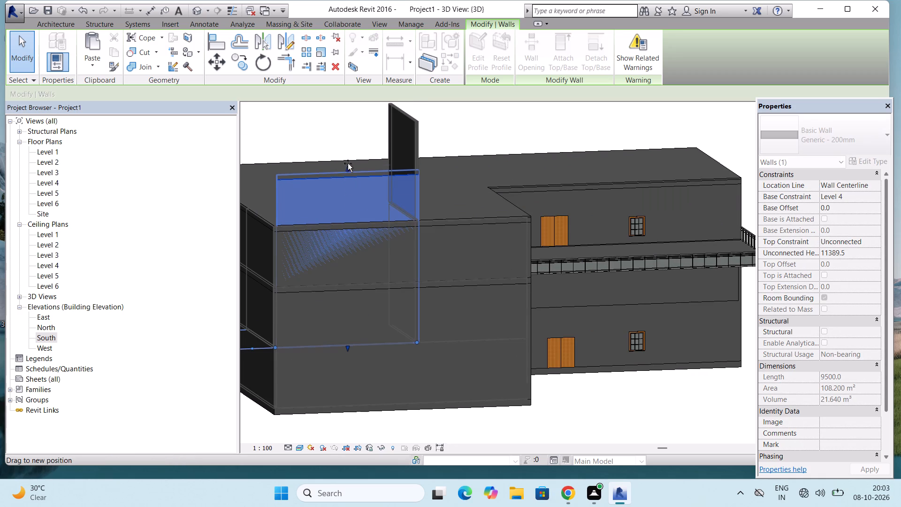
left_click_drag(348, 163, 351, 123)
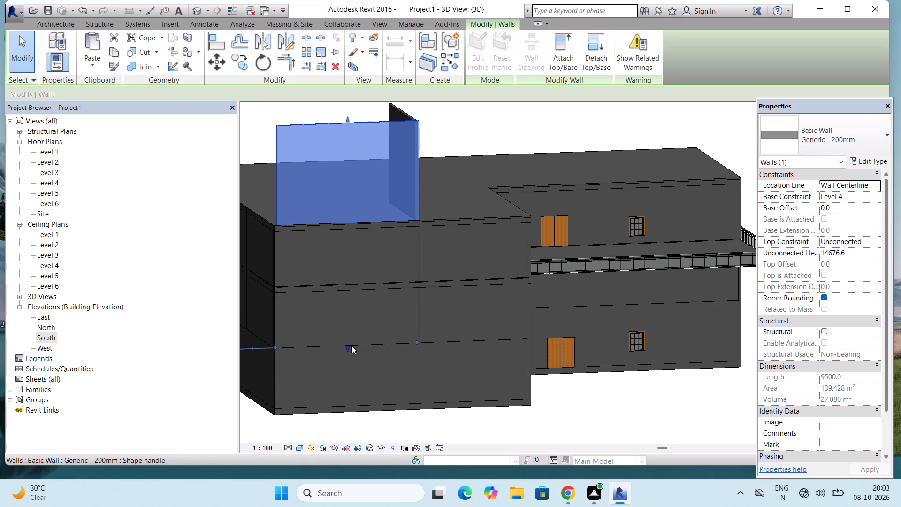
Raise the base of the southwest room's 9500 mm south wall to the roof, giving a base offset of 8000.
left_click_drag(348, 346, 357, 241)
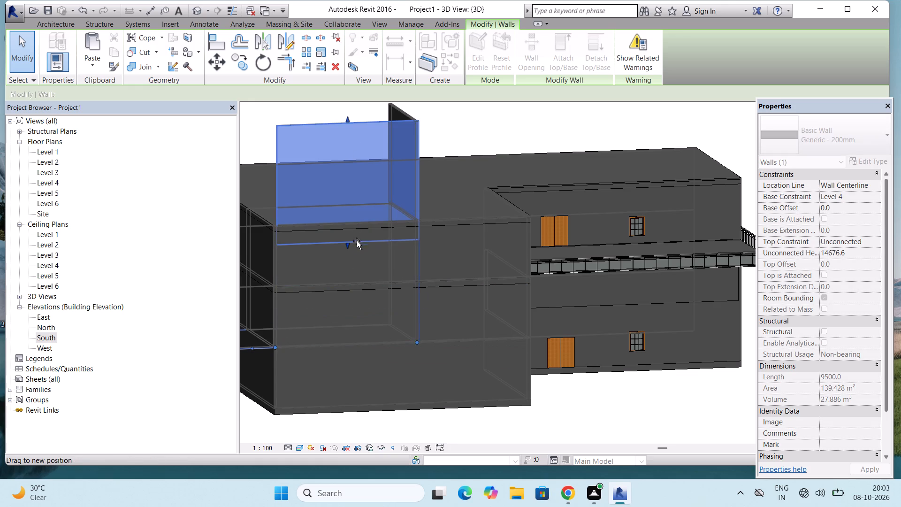
left_click_drag(357, 241, 357, 228)
scroll(406, 219, "down", 2)
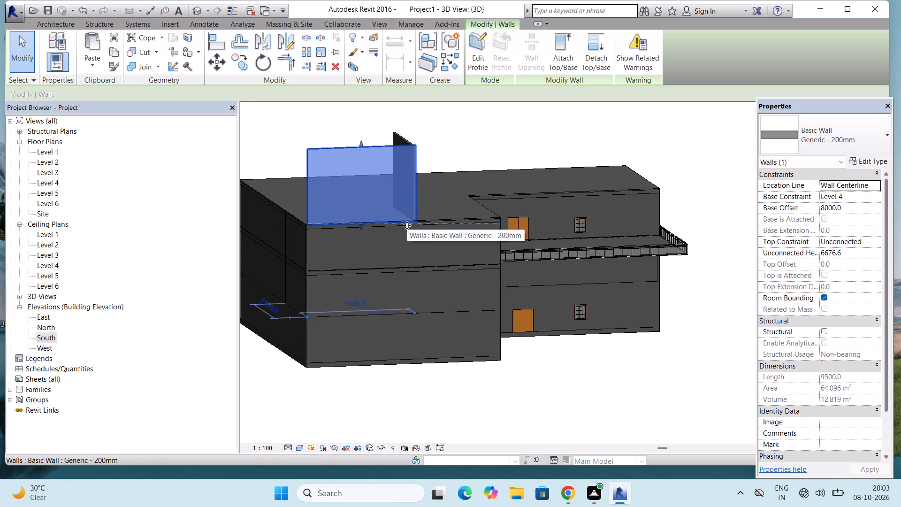
Stretch the southwest room's 7700 mm west wall to an unconnected height of about 14720 and raise its base to the roof, base offset 8000.
scroll(407, 225, "down", 3)
scroll(337, 222, "up", 6)
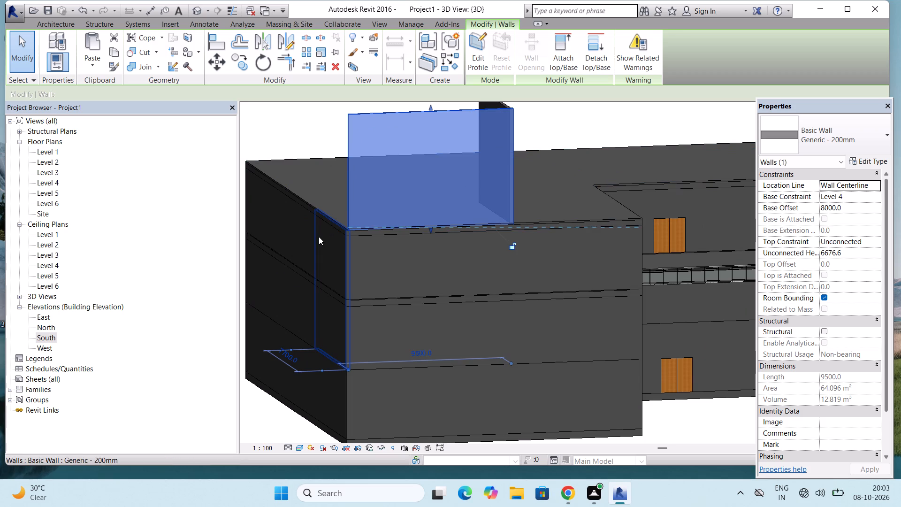
left_click(319, 237)
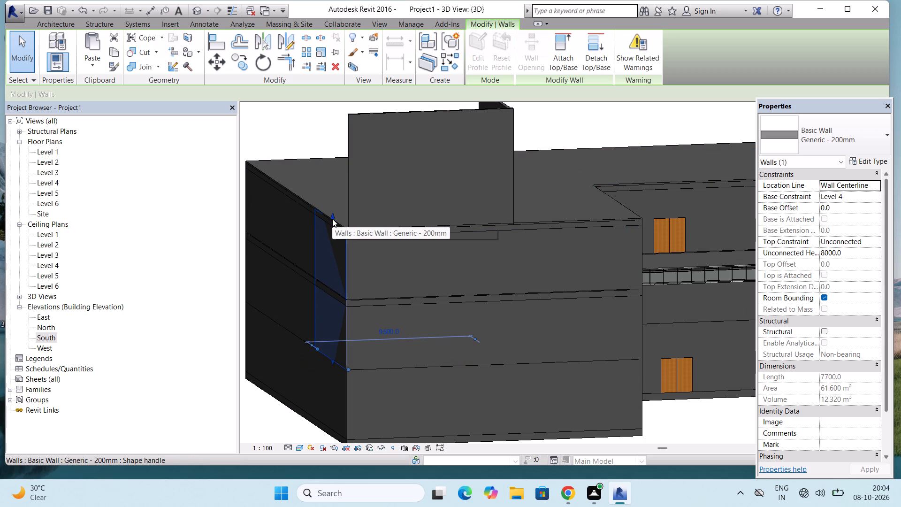
left_click_drag(332, 215, 335, 131)
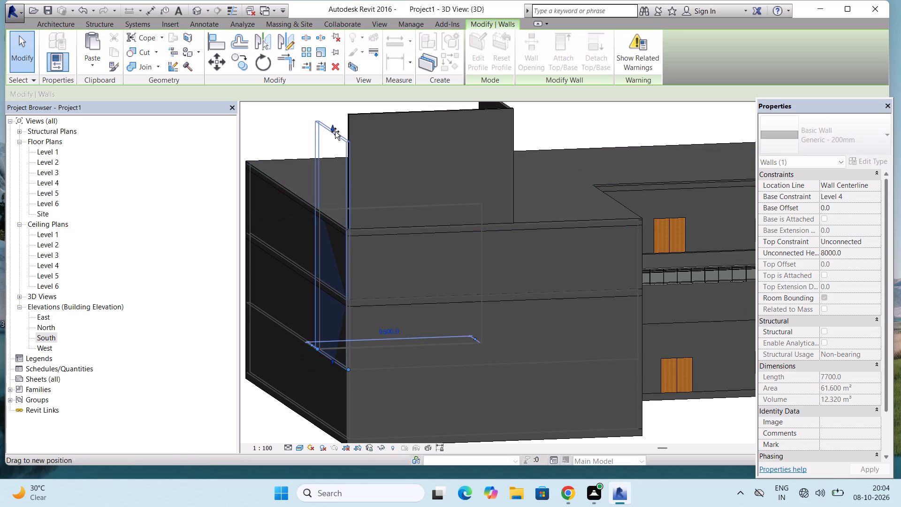
left_click_drag(335, 131, 336, 115)
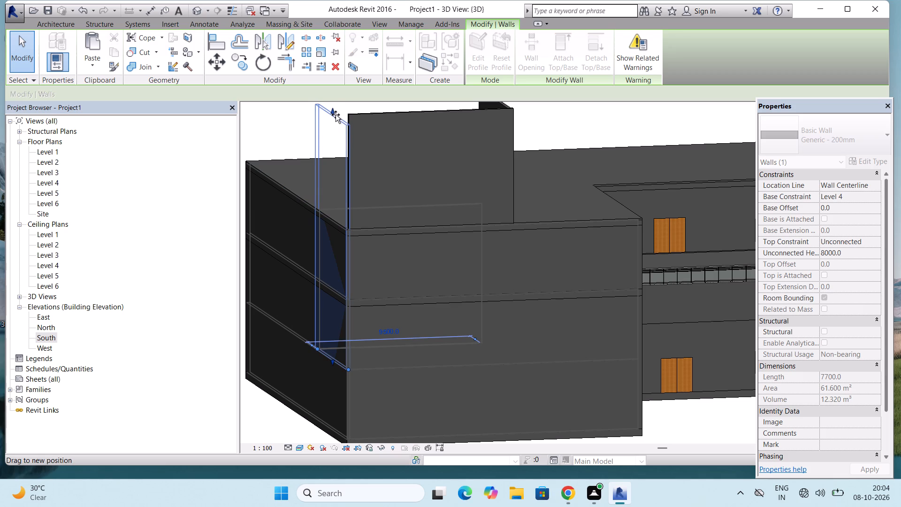
left_click_drag(336, 115, 336, 101)
left_click_drag(336, 101, 336, 103)
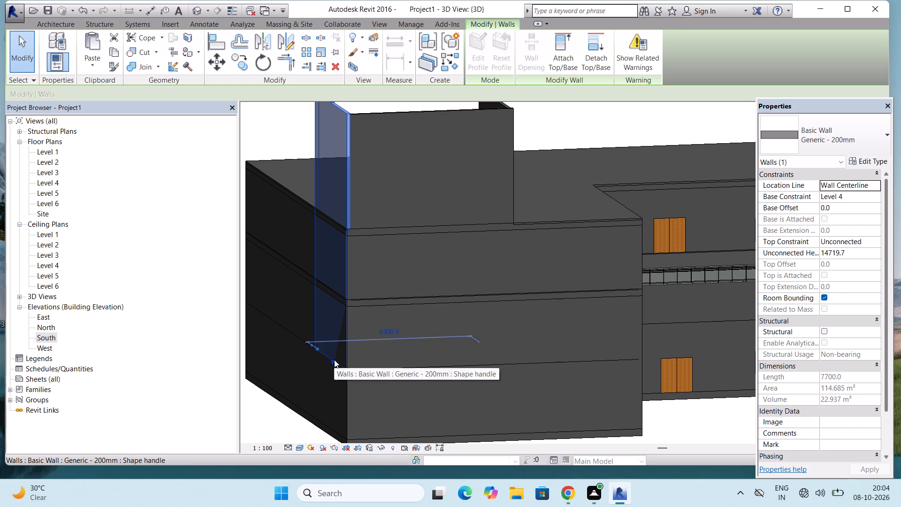
left_click_drag(333, 361, 331, 265)
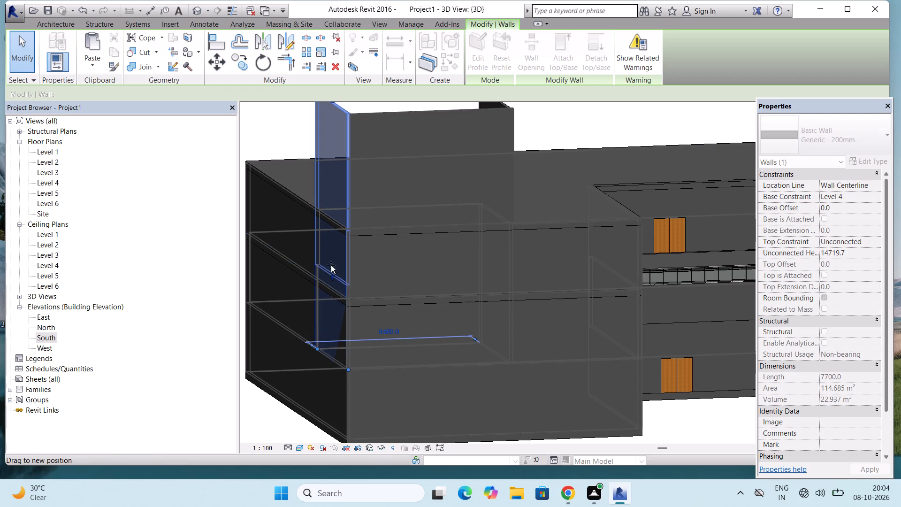
left_click_drag(331, 265, 338, 220)
scroll(315, 260, "down", 3)
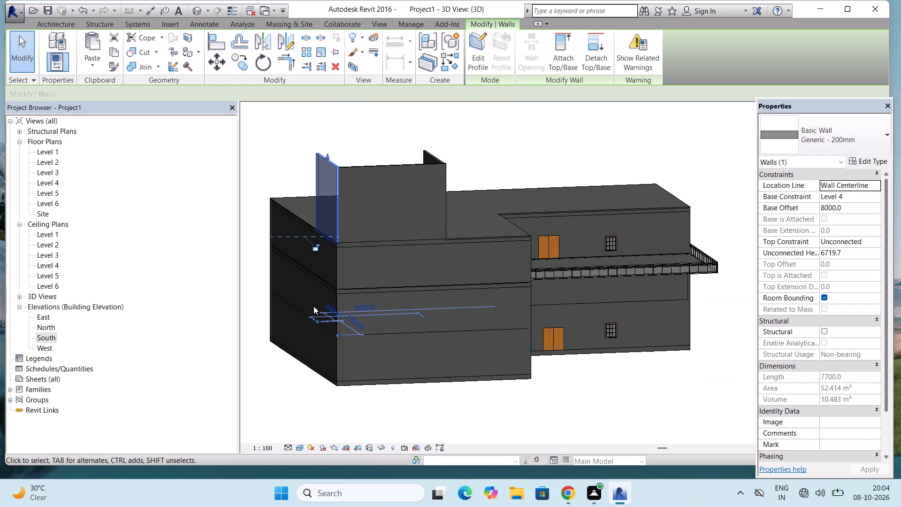
Examine the southwest room's raised walls above the roof from several angles in the 3D view.
middle_click_drag(313, 306, 360, 324, "shift")
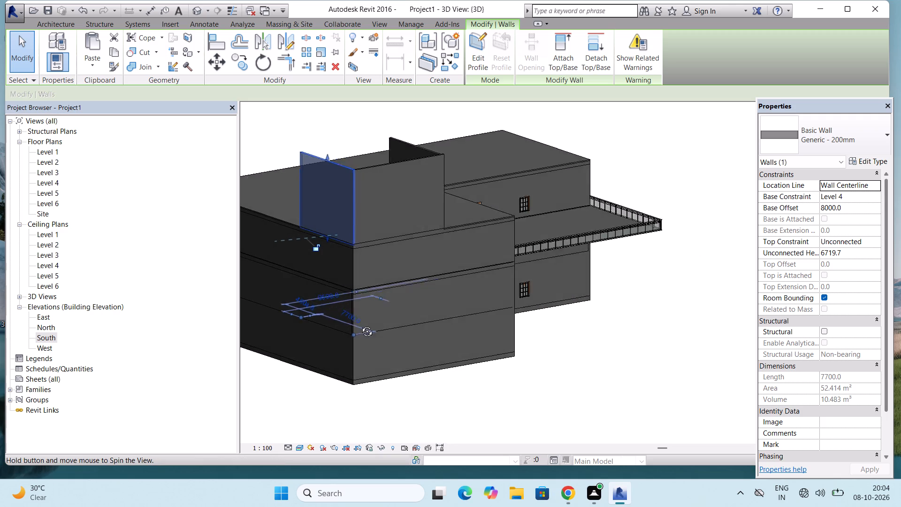
middle_click_drag(360, 324, 390, 442, "shift")
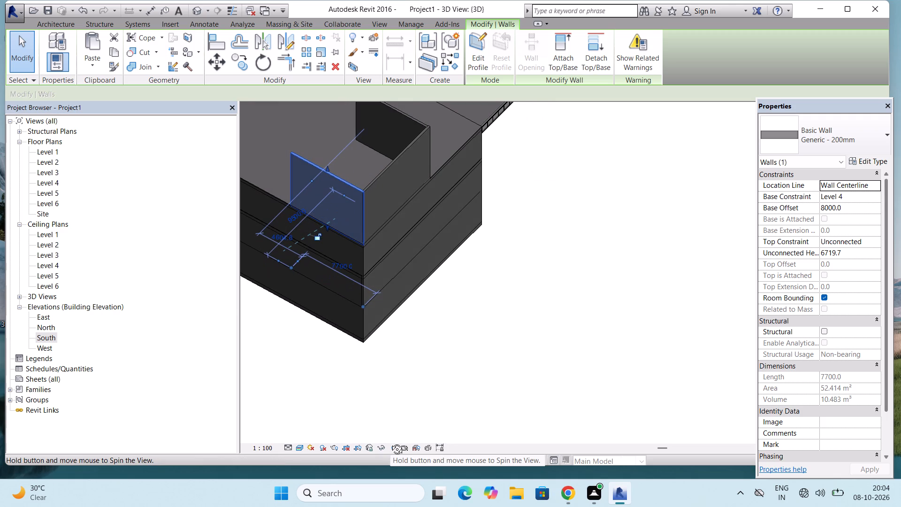
middle_click_drag(390, 442, 303, 289, "shift")
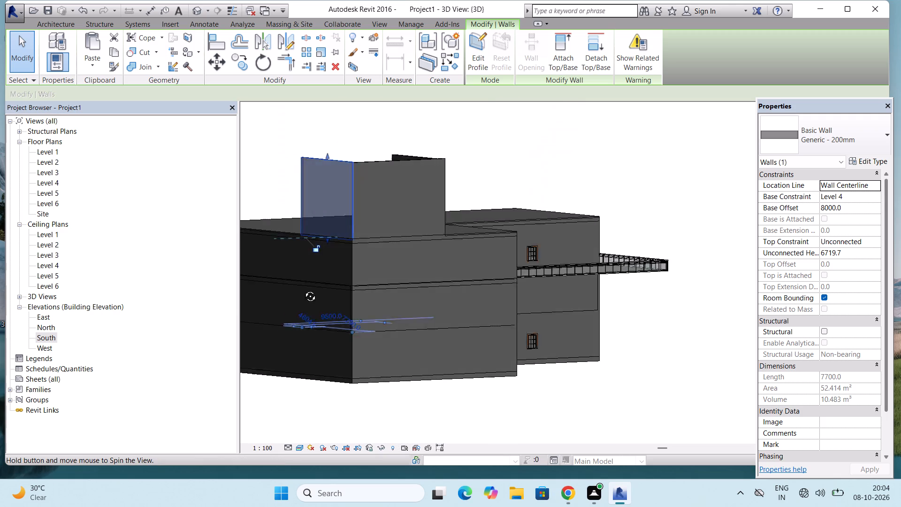
middle_click_drag(303, 289, 47, 311, "shift")
scroll(187, 292, "up", 1, "shift")
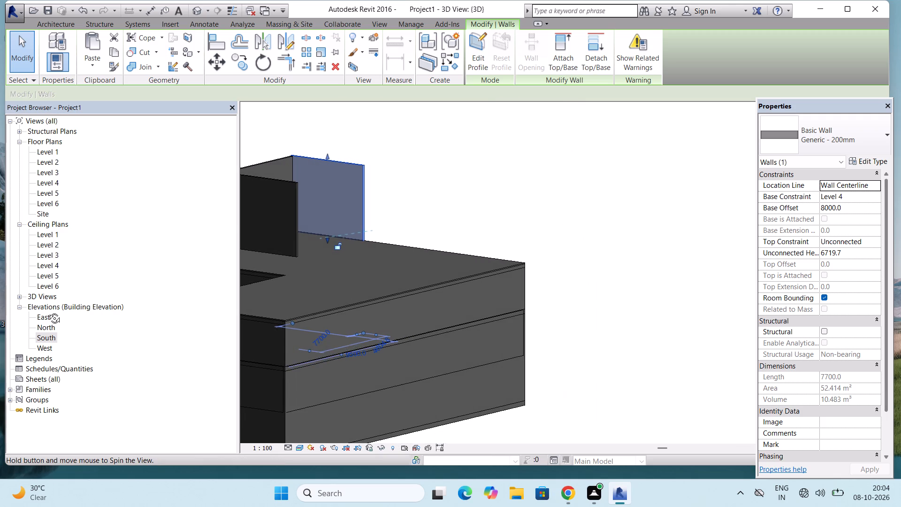
middle_click_drag(47, 311, 364, 302, "shift")
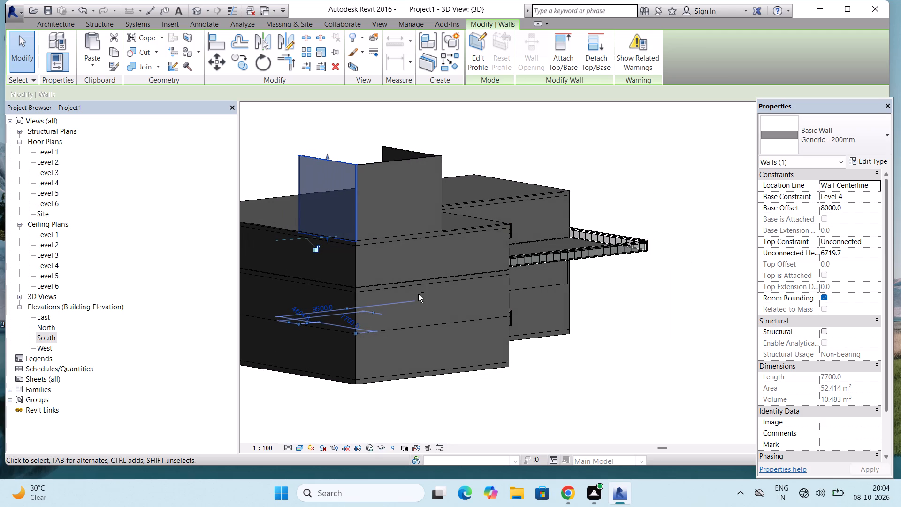
middle_click(420, 294, "shift")
scroll(420, 294, "down", 3)
scroll(332, 293, "up", 9)
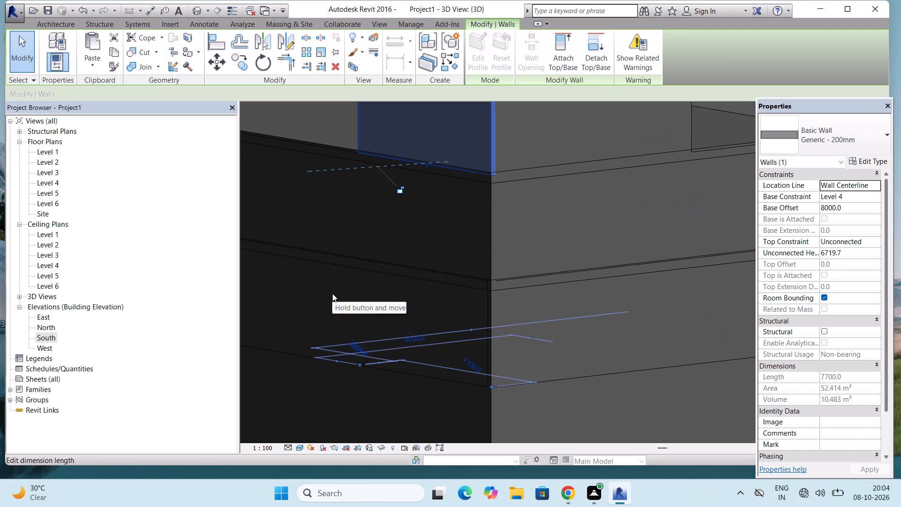
scroll(332, 296, "down", 4)
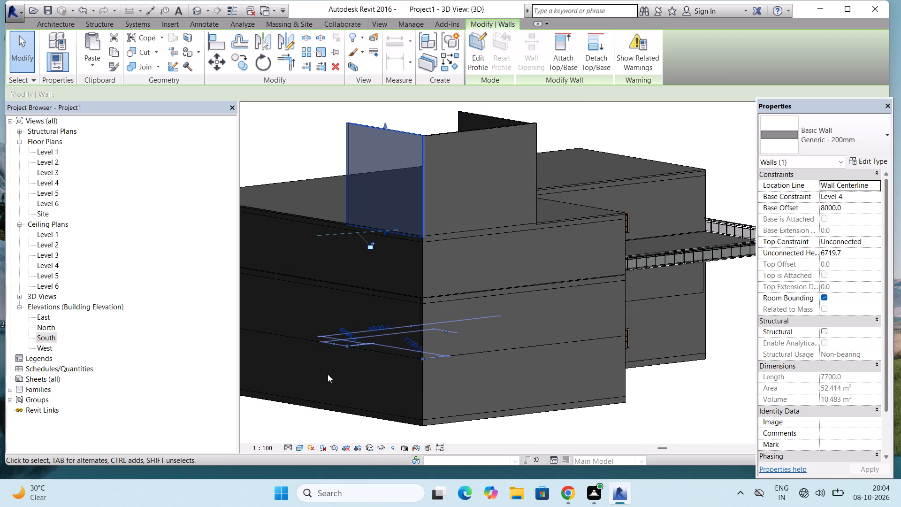
key("Escape")
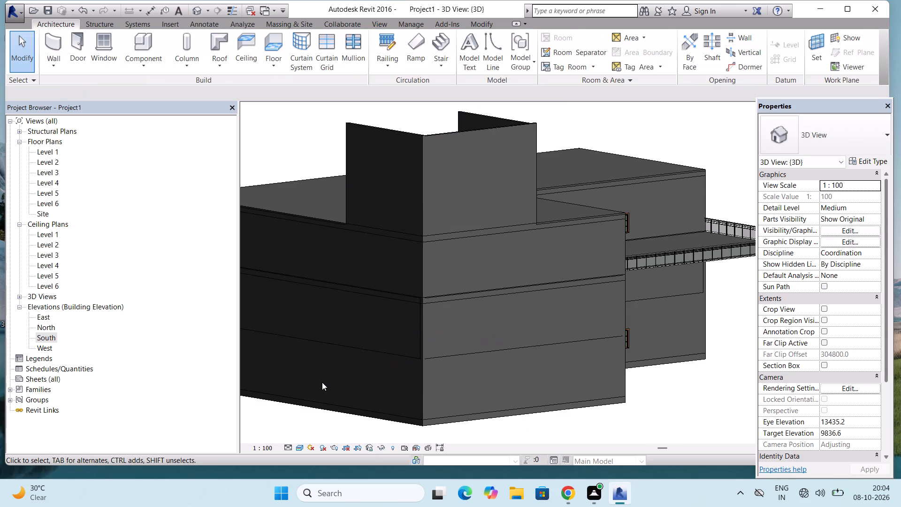
scroll(322, 382, "down", 3)
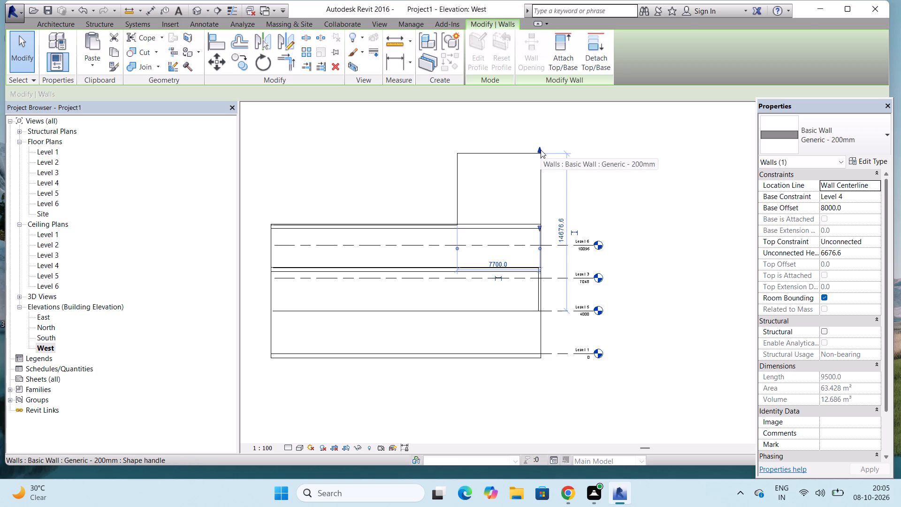
Check the southwest room's walls in the Level 4, 5 and 6 floor plans, including its north wall, and return to the 3D view.
key("Escape")
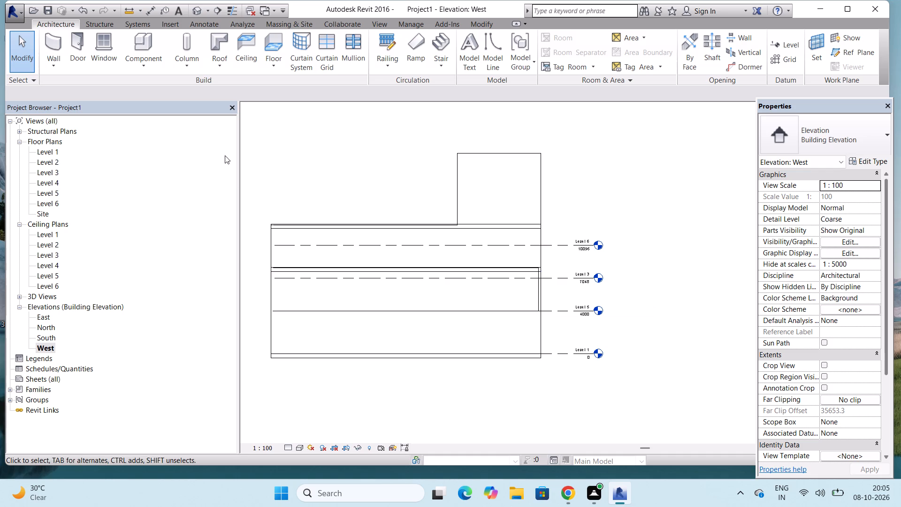
double_click(51, 184)
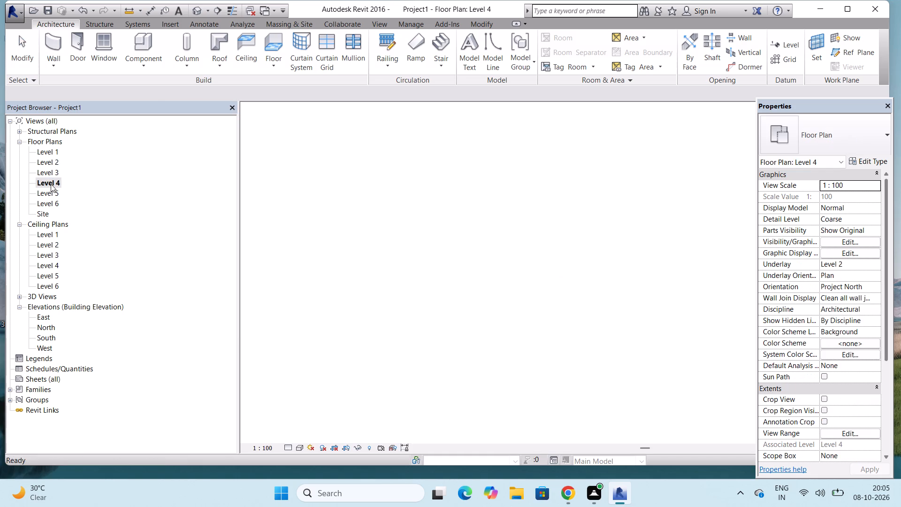
scroll(353, 251, "down", 3)
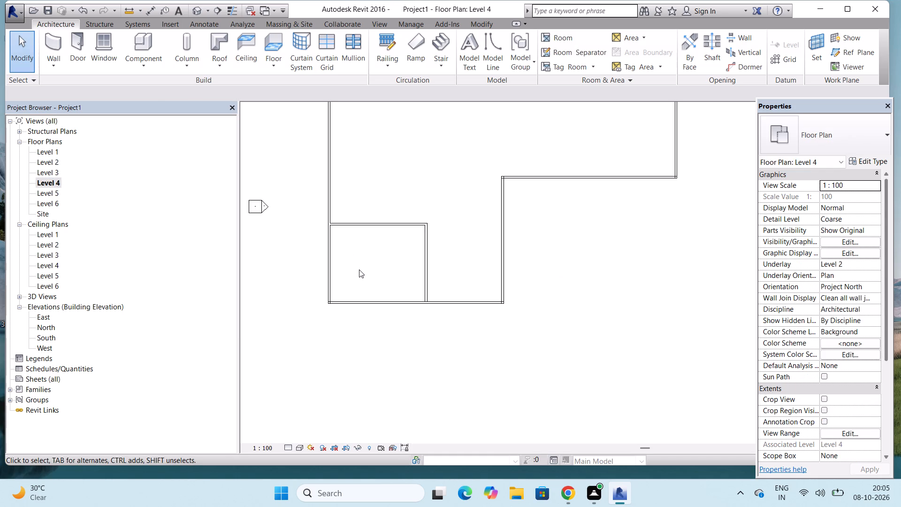
scroll(359, 269, "down", 2)
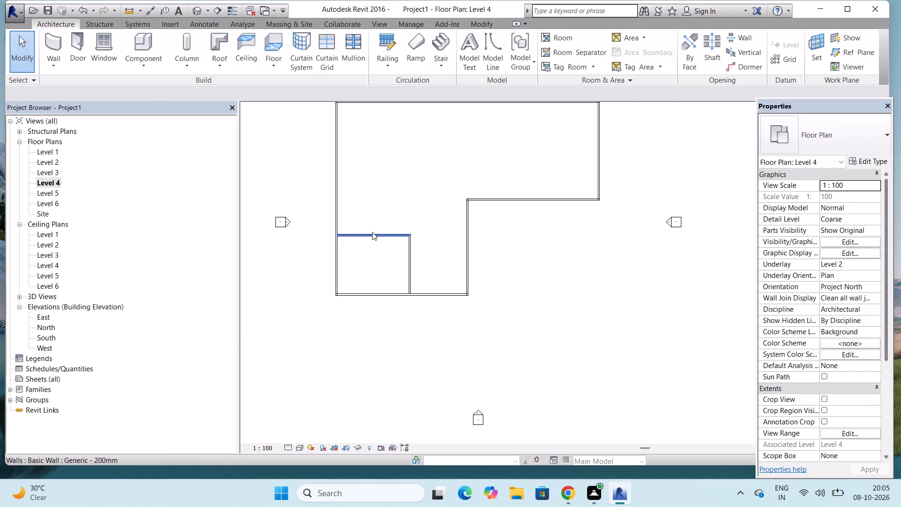
left_click(372, 232)
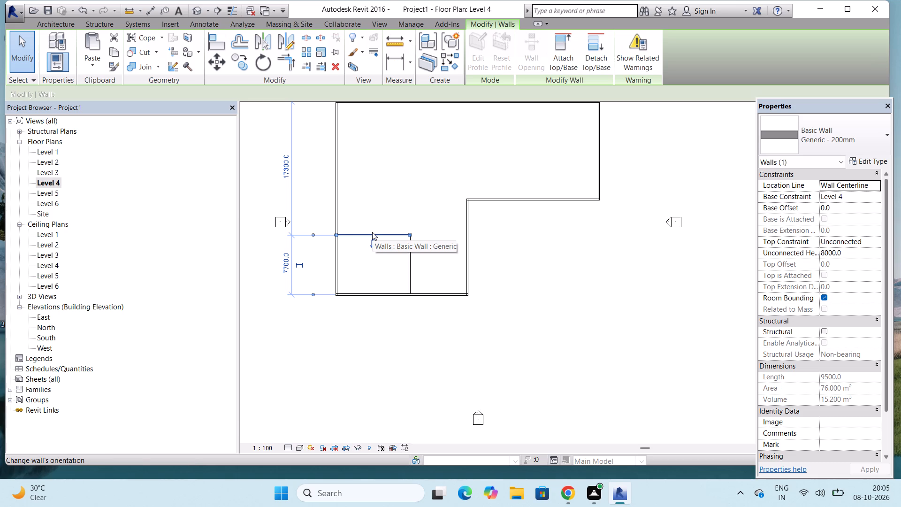
double_click(50, 191)
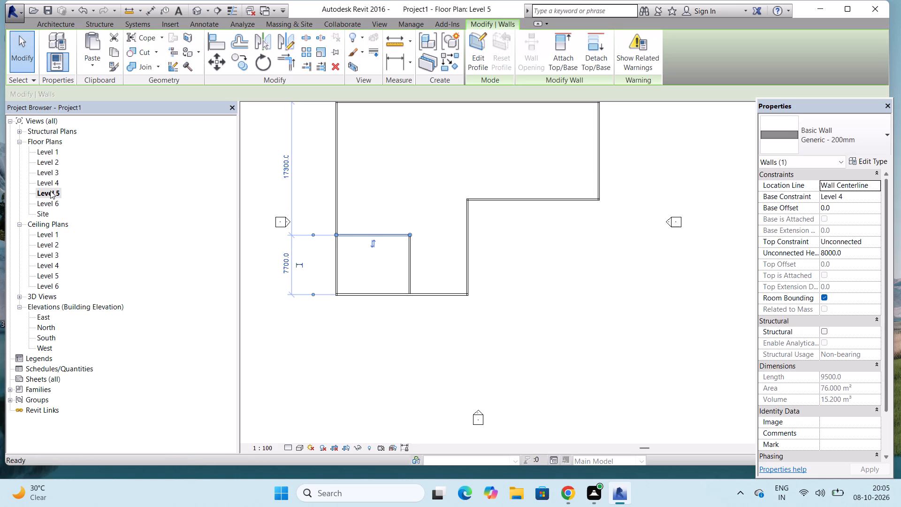
double_click(58, 202)
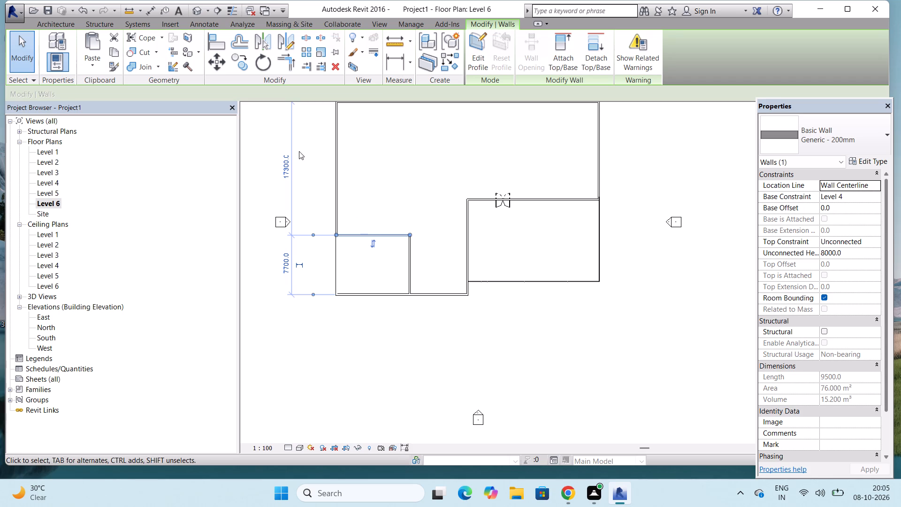
double_click(195, 15)
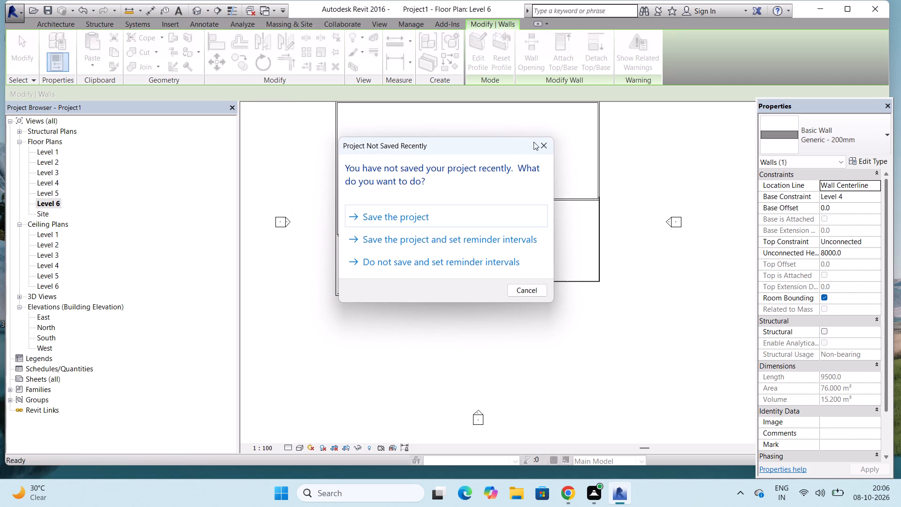
left_click(549, 150)
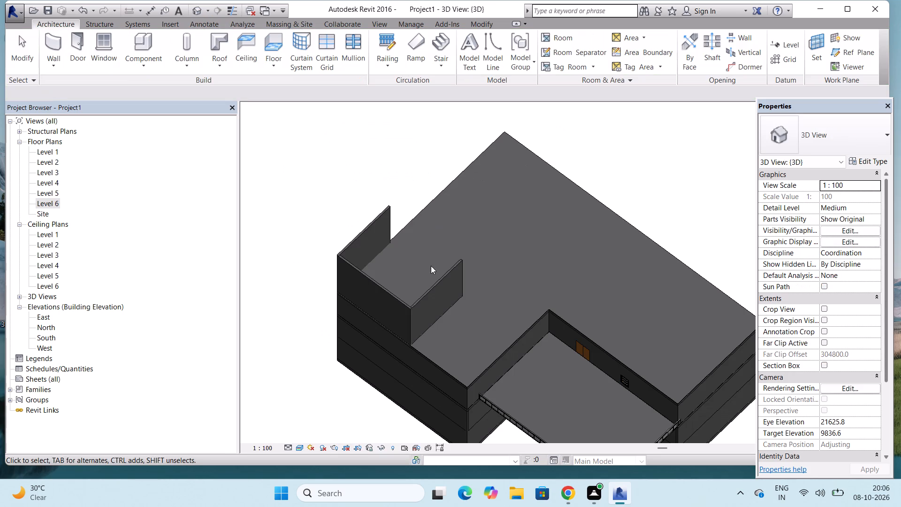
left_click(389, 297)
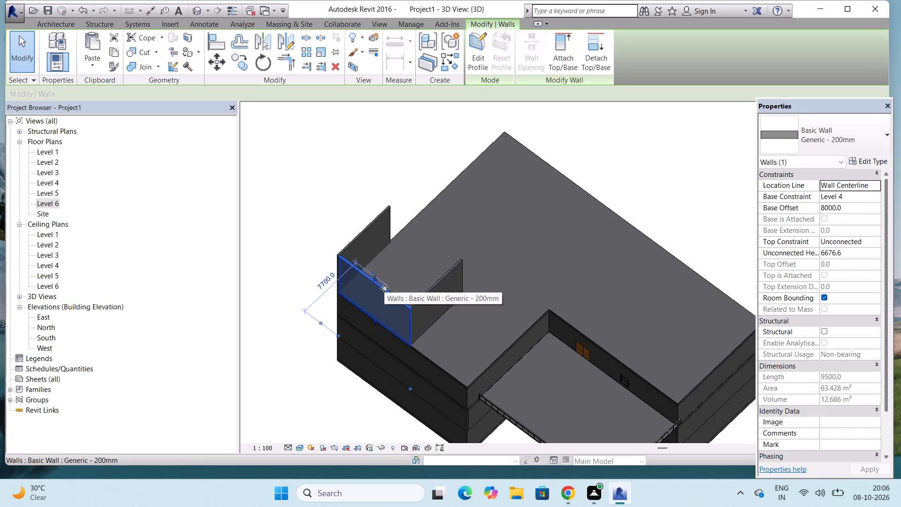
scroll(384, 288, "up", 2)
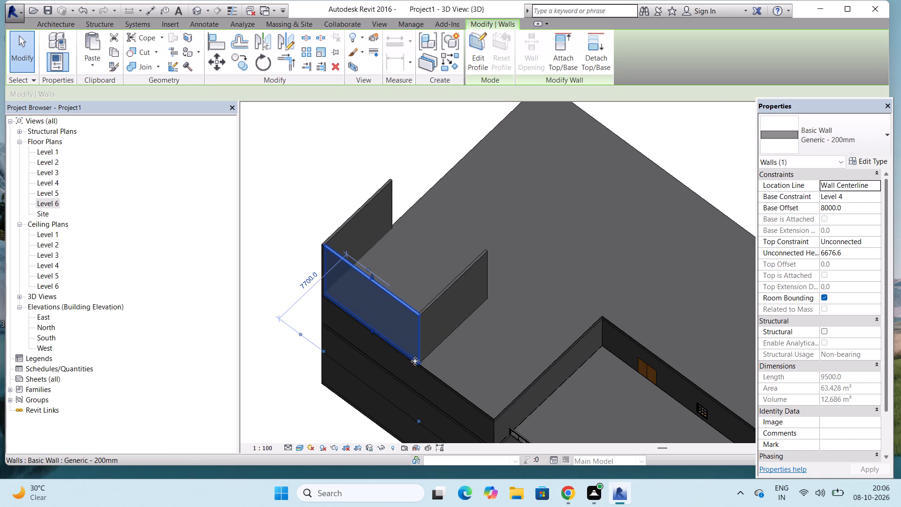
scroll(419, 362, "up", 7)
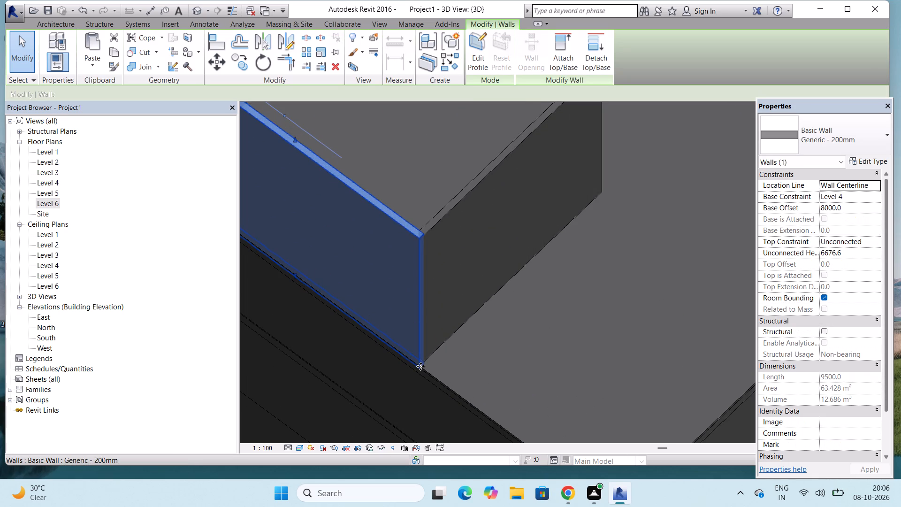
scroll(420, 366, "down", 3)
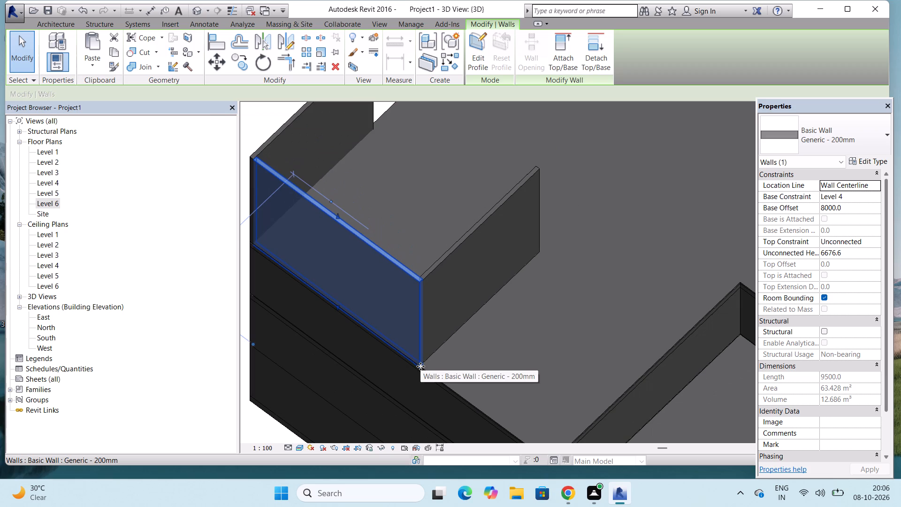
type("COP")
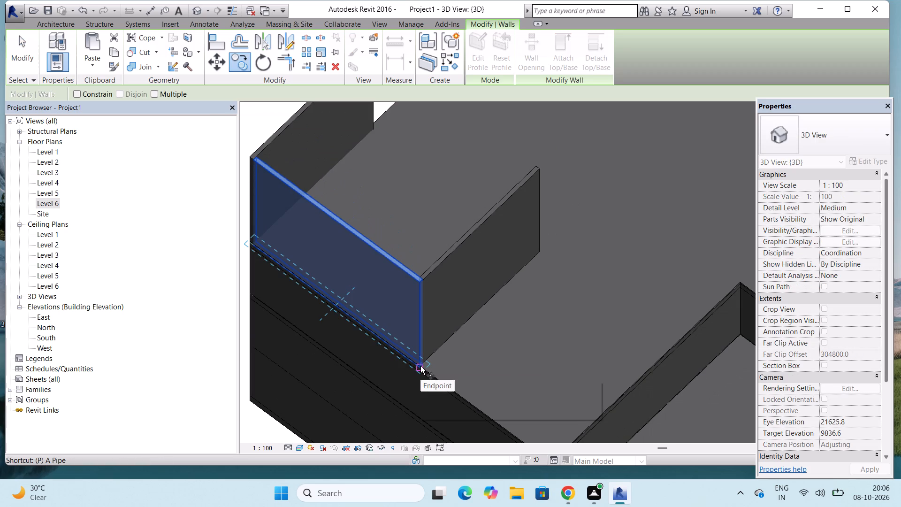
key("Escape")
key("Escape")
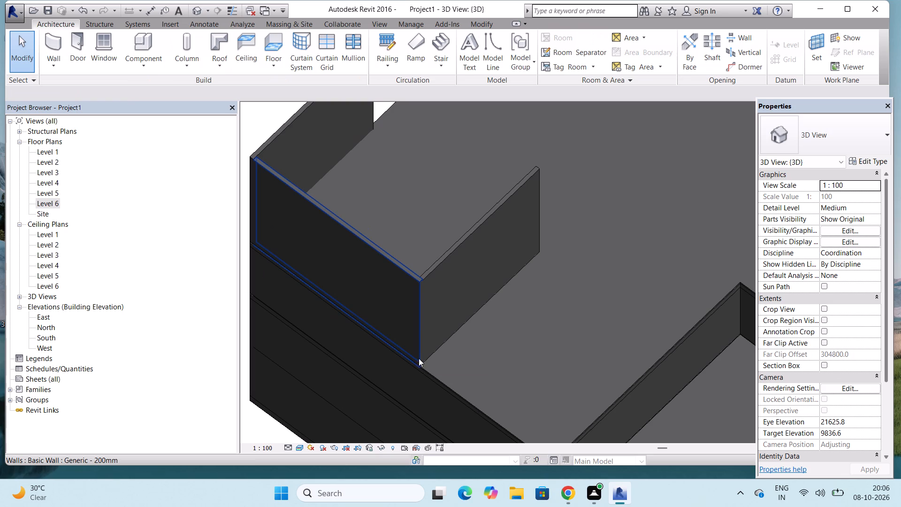
Copy the southwest rooftop room's 9500 mm south wall to the north end of its east wall, closing the room.
left_click(419, 356)
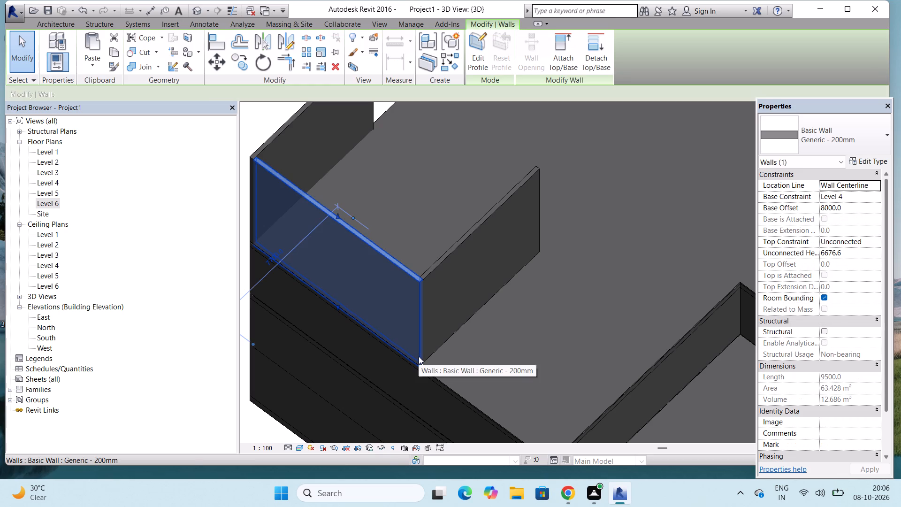
left_click(240, 66)
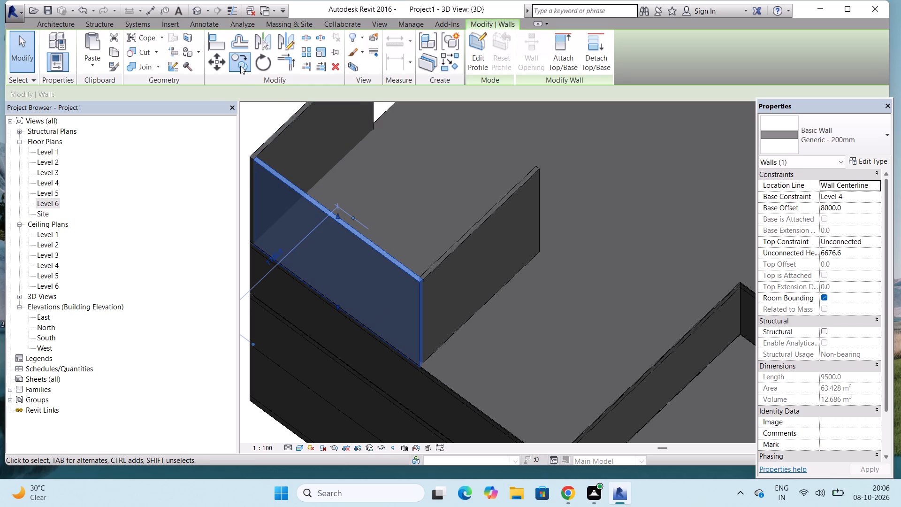
scroll(404, 355, "up", 2)
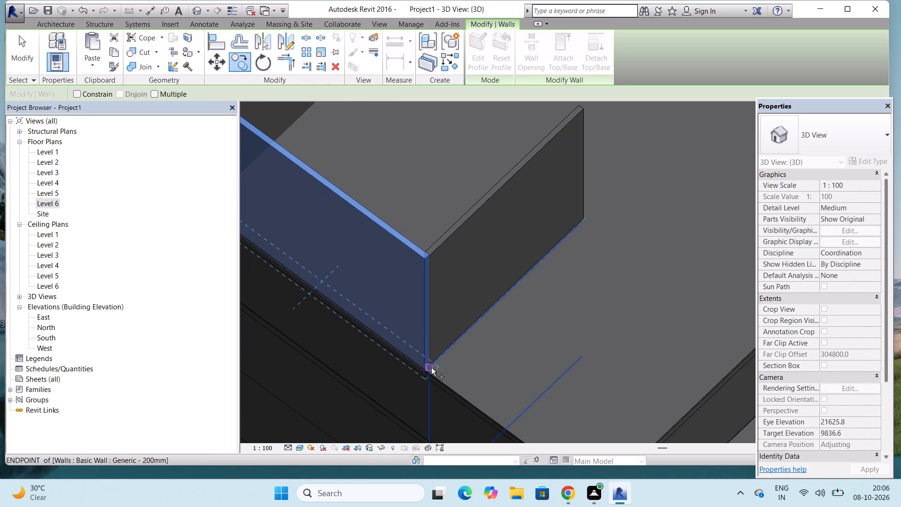
left_click(431, 368)
scroll(431, 368, "down", 2)
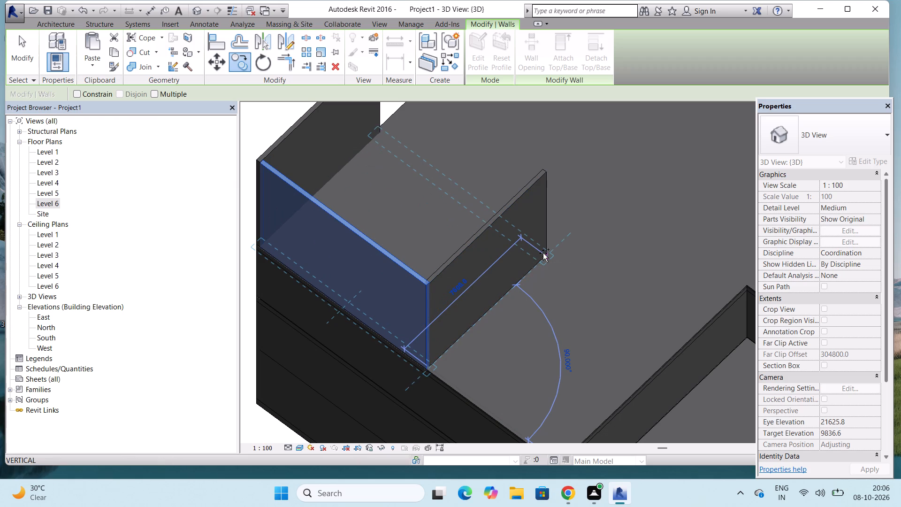
scroll(549, 250, "up", 7)
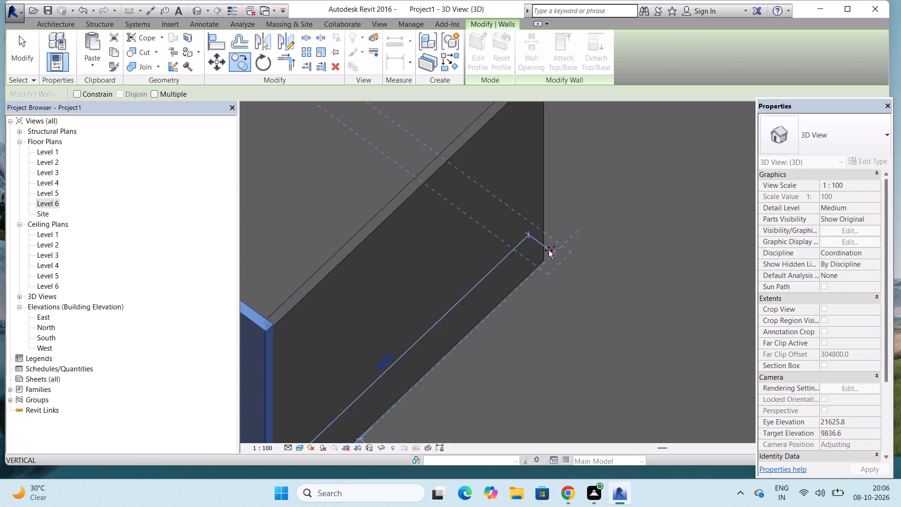
scroll(549, 250, "up", 2)
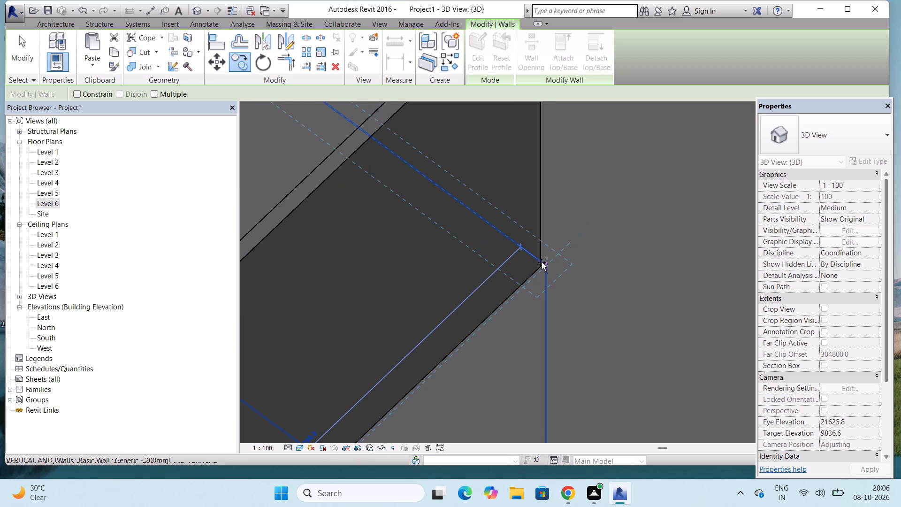
left_click(542, 262)
scroll(542, 262, "down", 8)
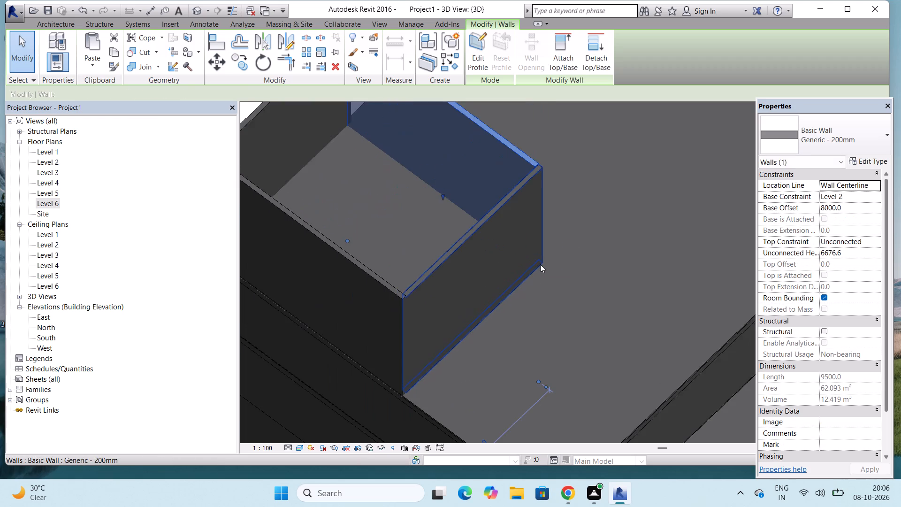
scroll(540, 264, "down", 3)
key("Escape")
key("Escape")
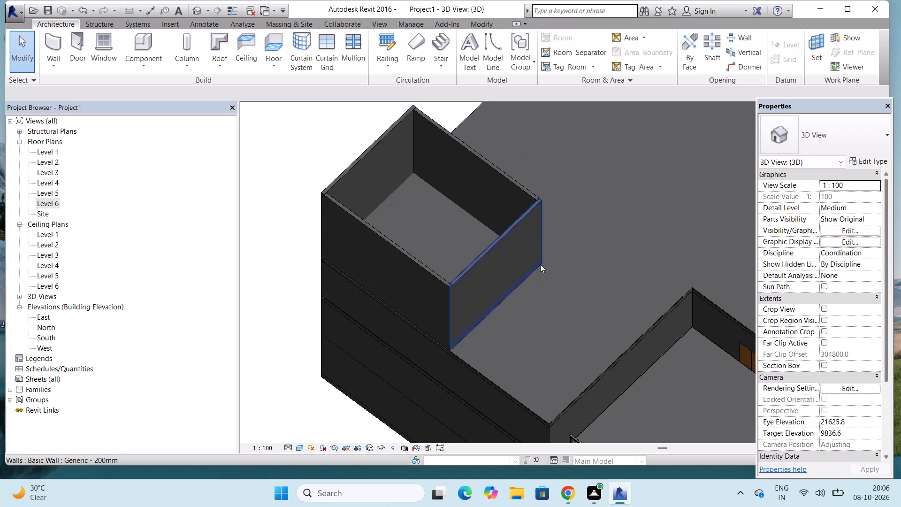
scroll(540, 264, "down", 7)
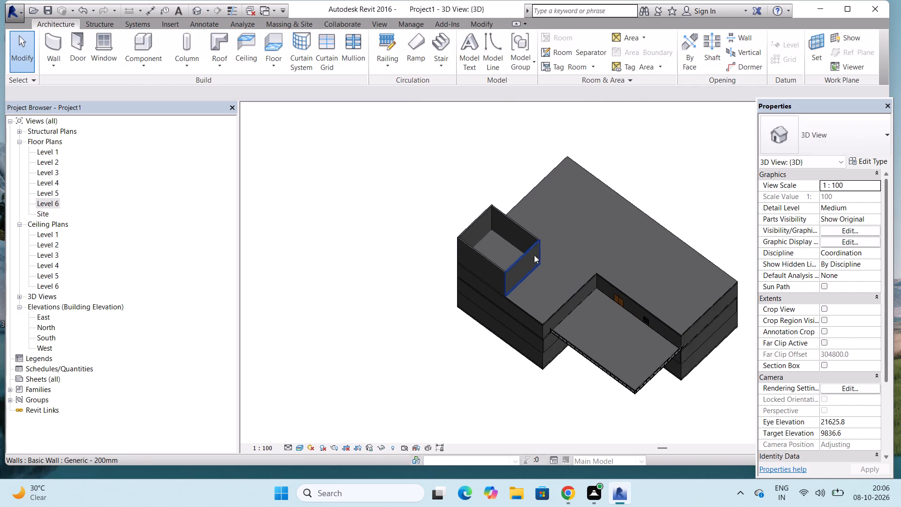
Sketch a rectangular 600 x 1200mm grid compound ceiling about 9700 mm long between the rooftop room's southwest and northeast outer corners.
scroll(518, 219, "up", 10)
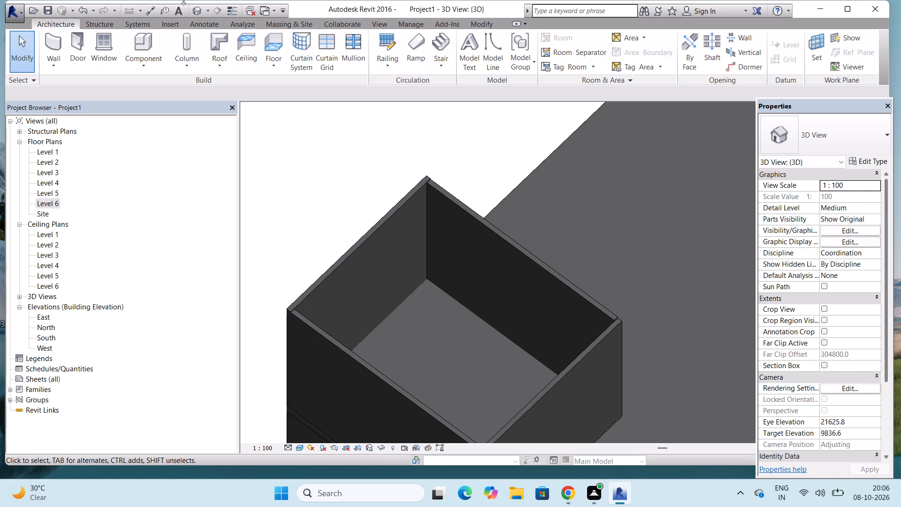
left_click(250, 54)
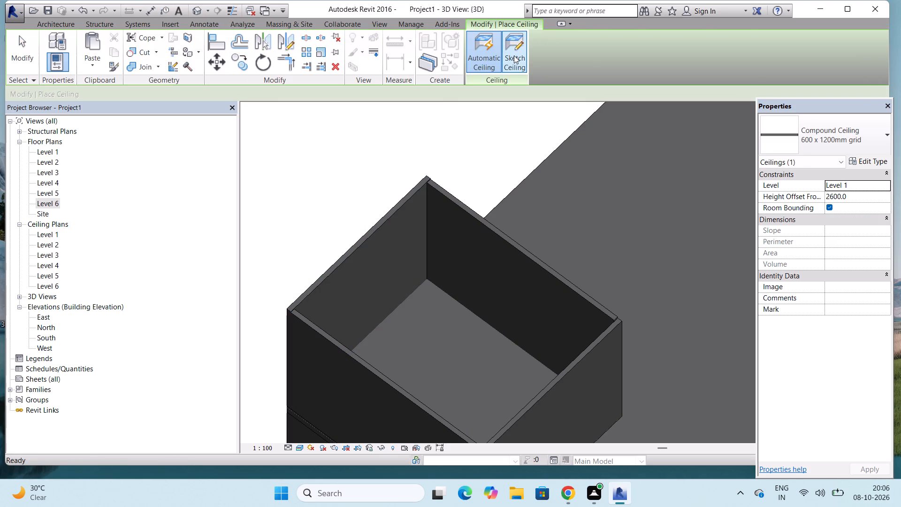
left_click(514, 55)
left_click(578, 38)
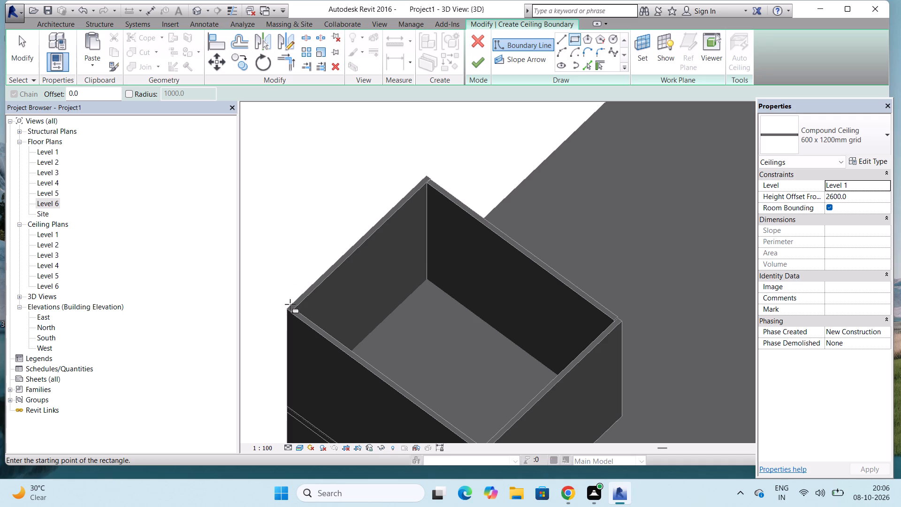
scroll(288, 308, "up", 5)
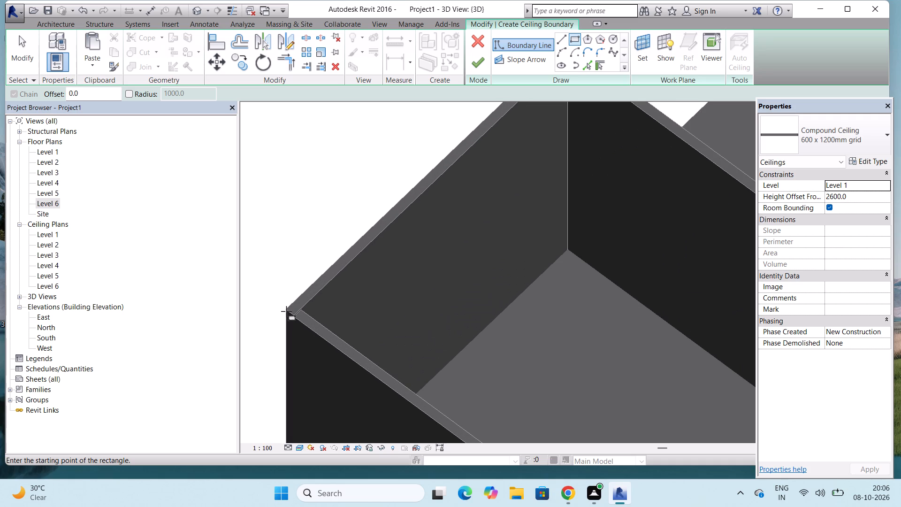
left_click(286, 311)
scroll(286, 311, "down", 9)
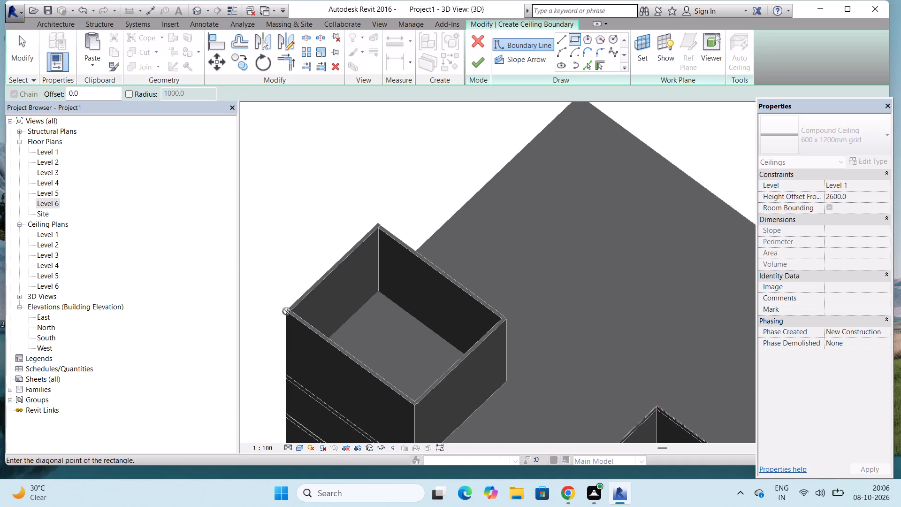
scroll(458, 312, "up", 3)
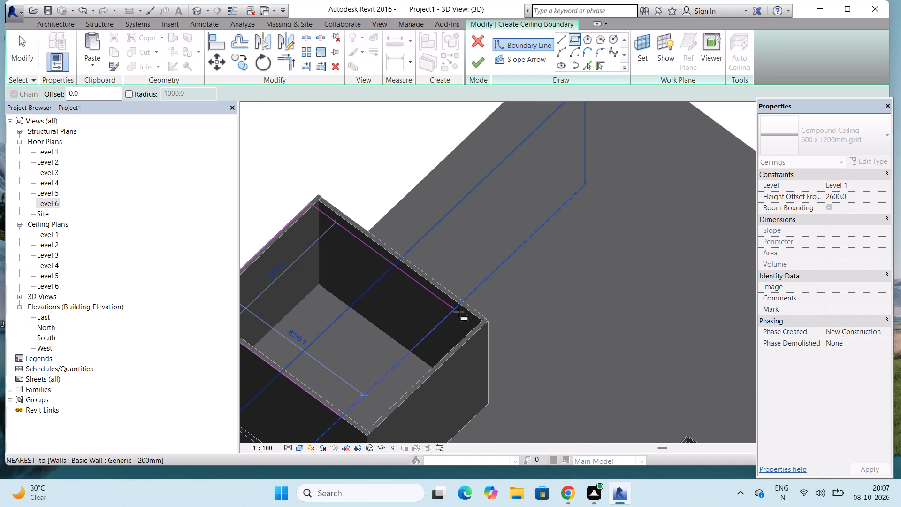
scroll(458, 312, "up", 2)
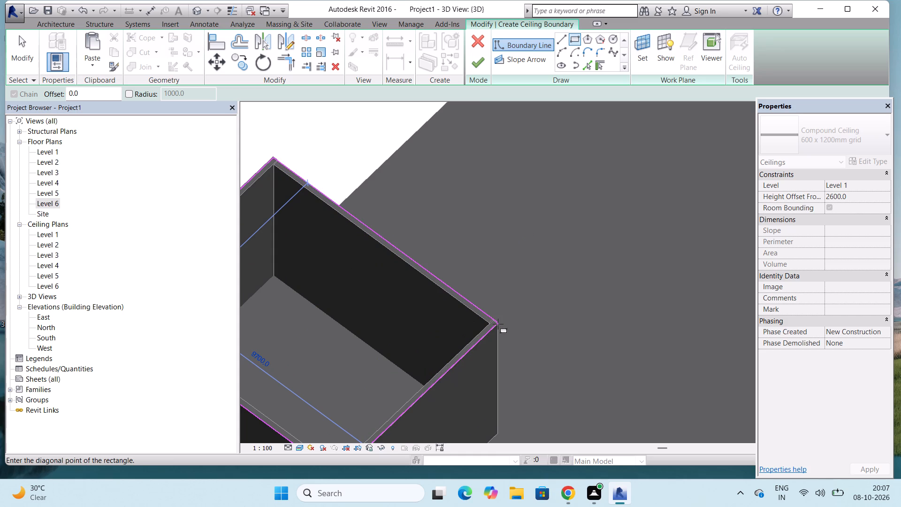
left_click(498, 324)
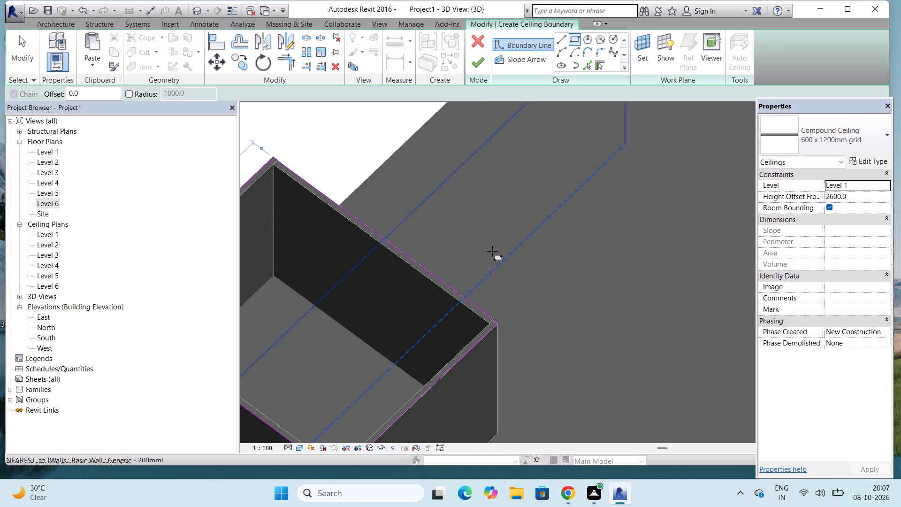
left_click(481, 61)
In the South elevation, raise the ceiling above the rooftop room's walls, to a height offset of about 19000.
scroll(489, 130, "down", 4)
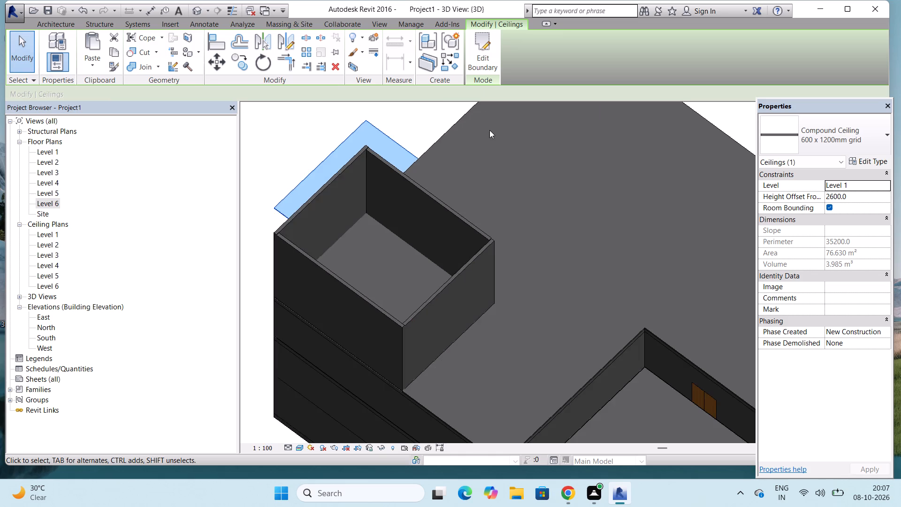
scroll(489, 130, "down", 6)
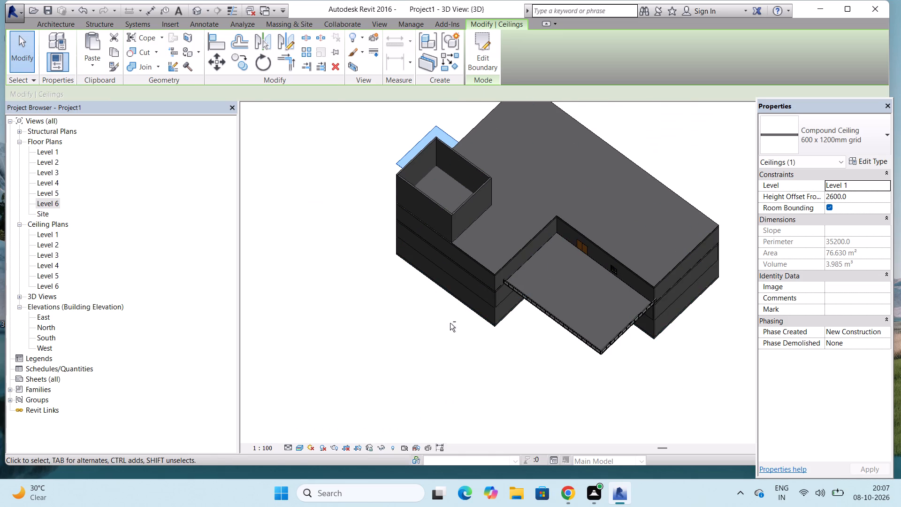
middle_click_drag(450, 323, 503, 273, "shift")
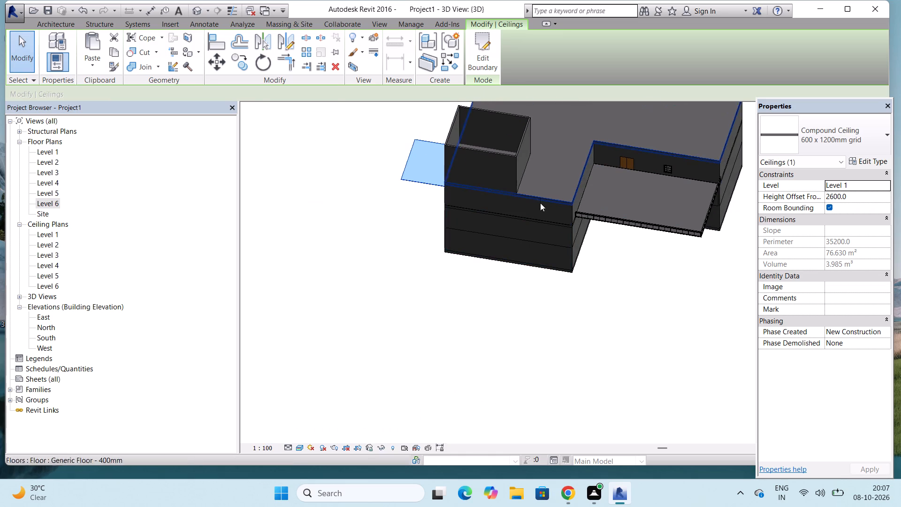
scroll(516, 273, "down", 4)
middle_click_drag(496, 340, 510, 311, "shift")
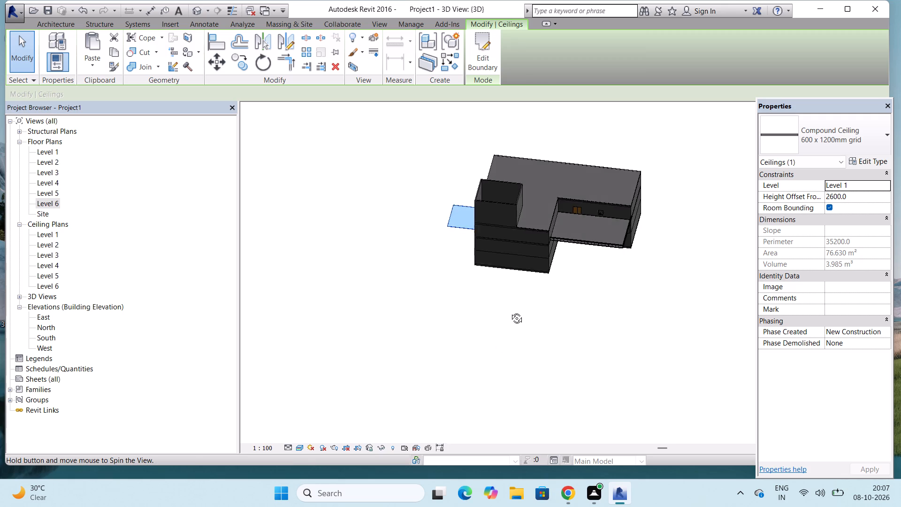
middle_click_drag(510, 311, 523, 277, "shift")
middle_click_drag(524, 270, 526, 218, "shift")
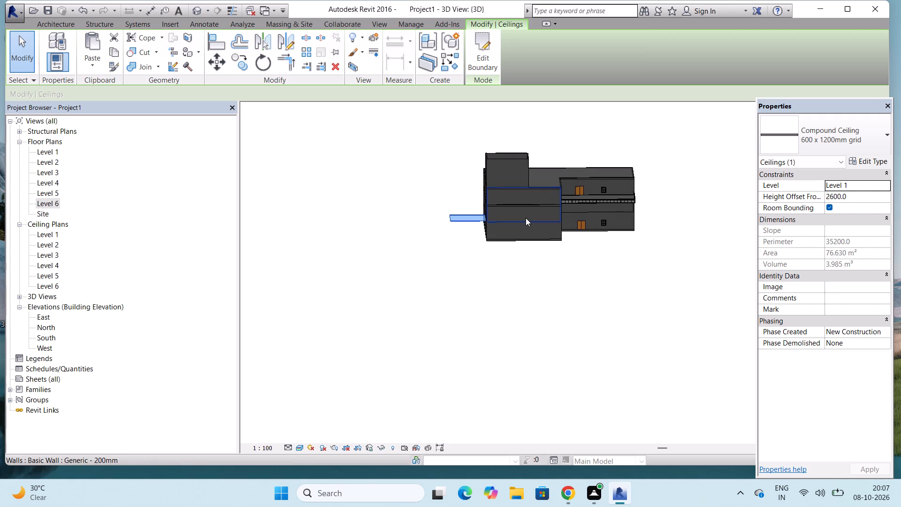
left_click(45, 336)
left_click(45, 336)
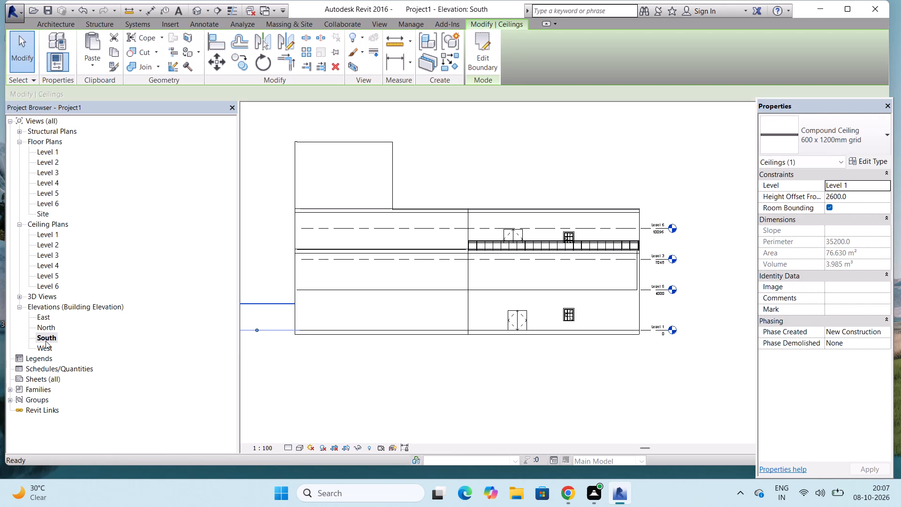
scroll(480, 330, "down", 3)
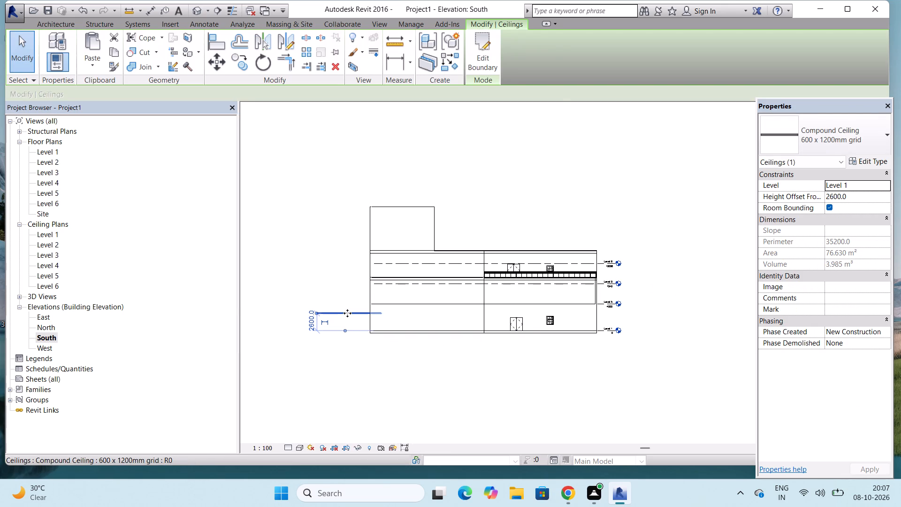
left_click(347, 313)
left_click_drag(347, 313, 400, 207)
Lower the top of the rooftop room's west wall level with the adjoining walls, giving an unconnected height of 6676.6.
scroll(400, 207, "up", 11)
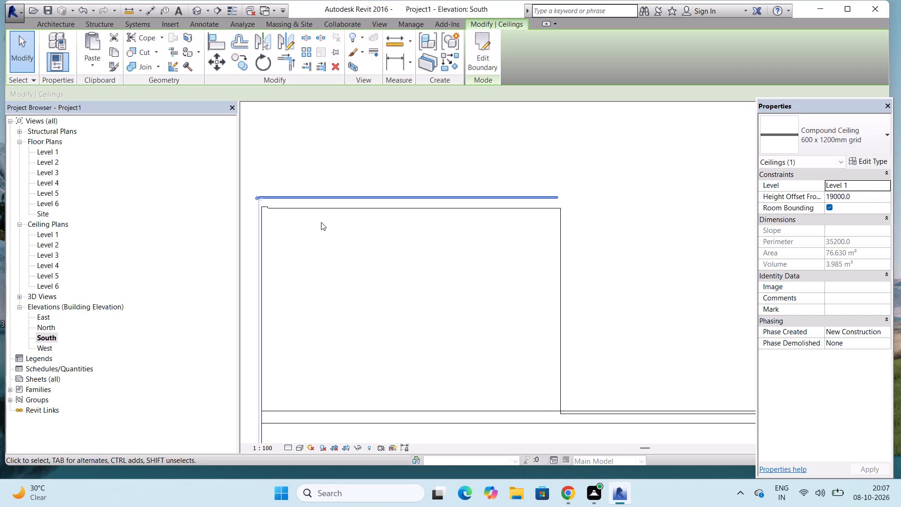
left_click(262, 224)
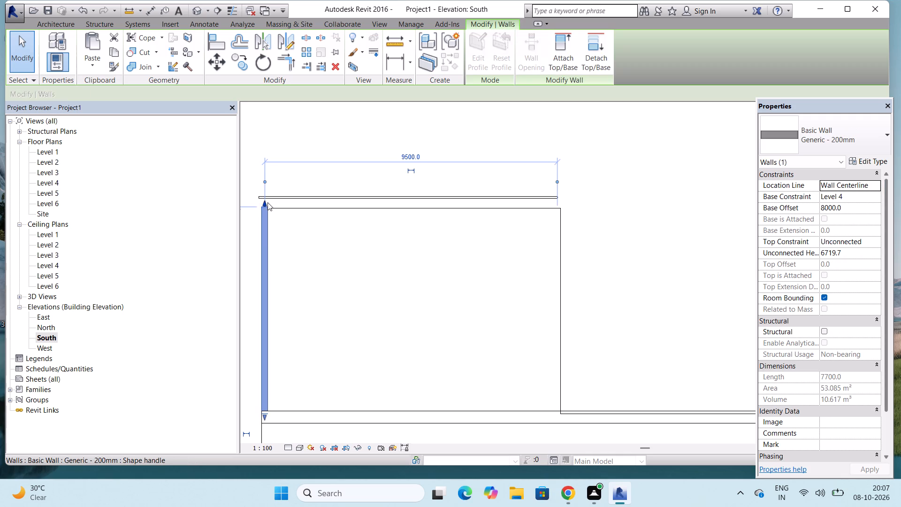
scroll(267, 202, "up", 2)
left_click_drag(264, 202, 264, 212)
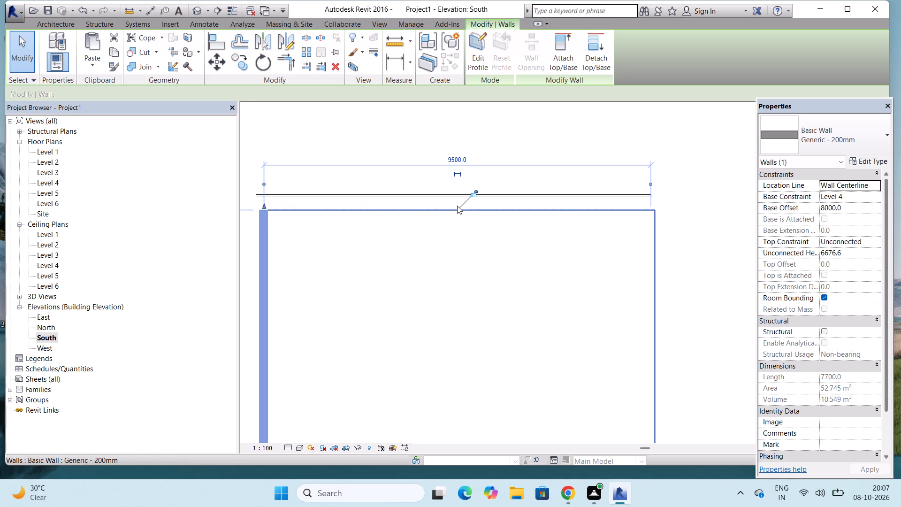
key("Escape")
Lower the ceiling to the top of the rooftop room's walls, giving a height offset of 18576.6.
left_click(469, 194)
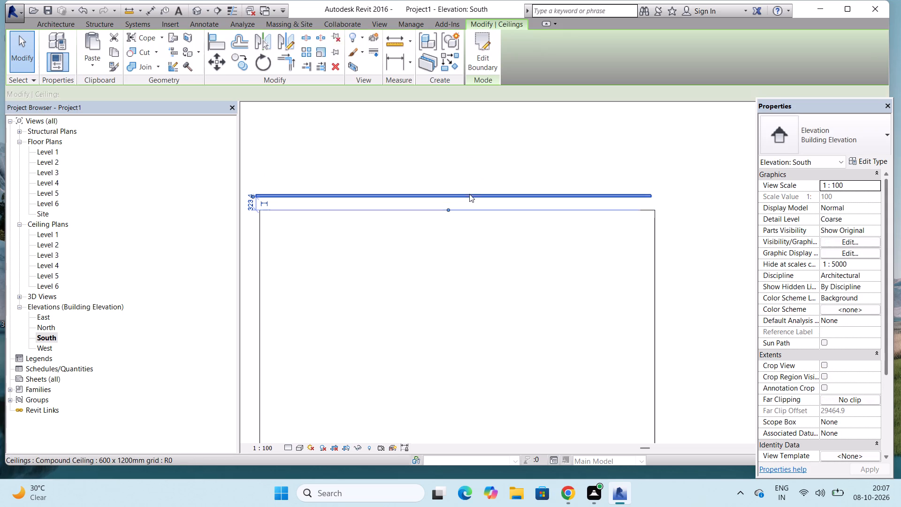
left_click_drag(468, 194, 468, 200)
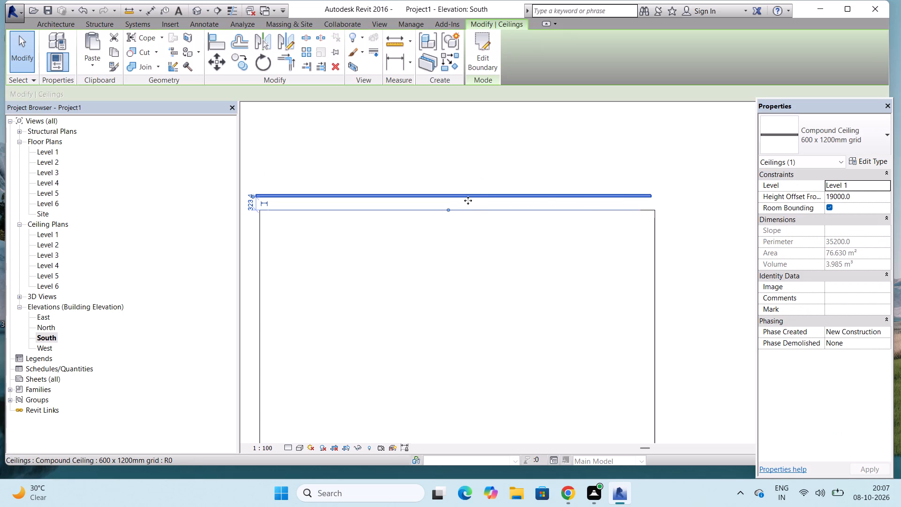
left_click_drag(468, 200, 468, 215)
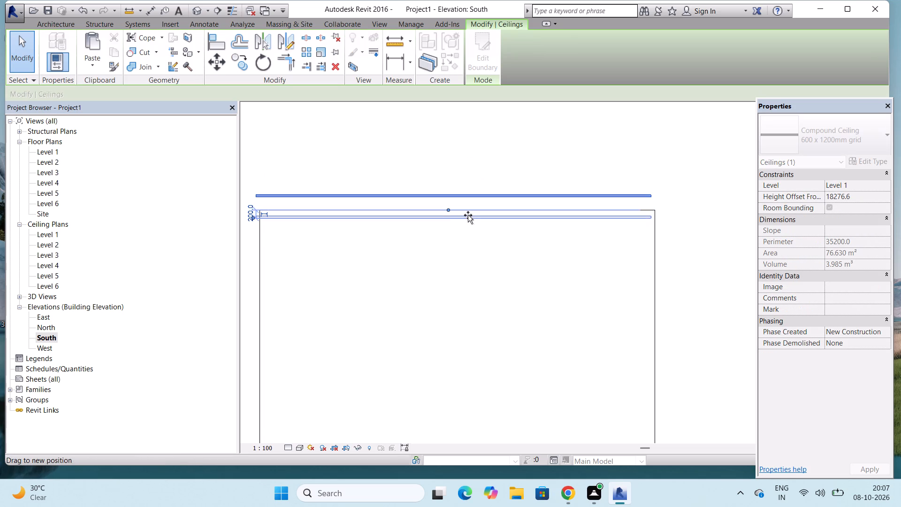
left_click_drag(468, 215, 468, 211)
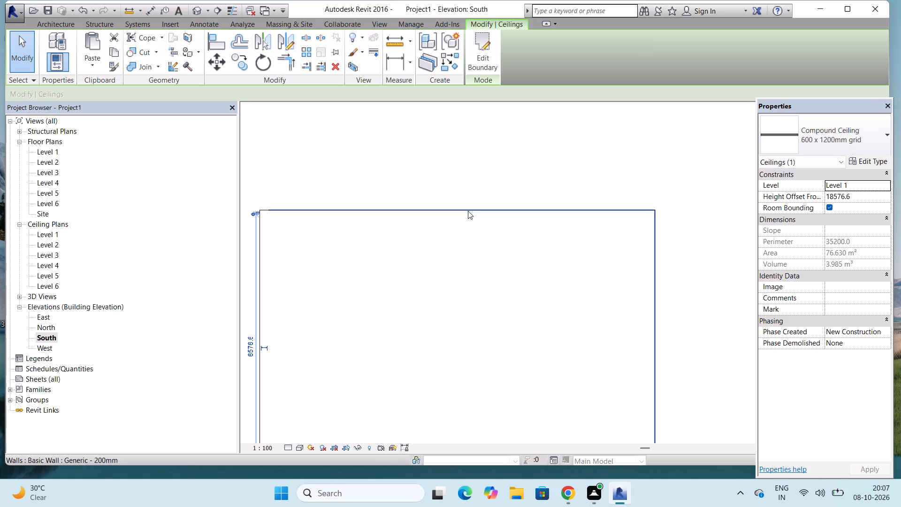
scroll(468, 211, "down", 3)
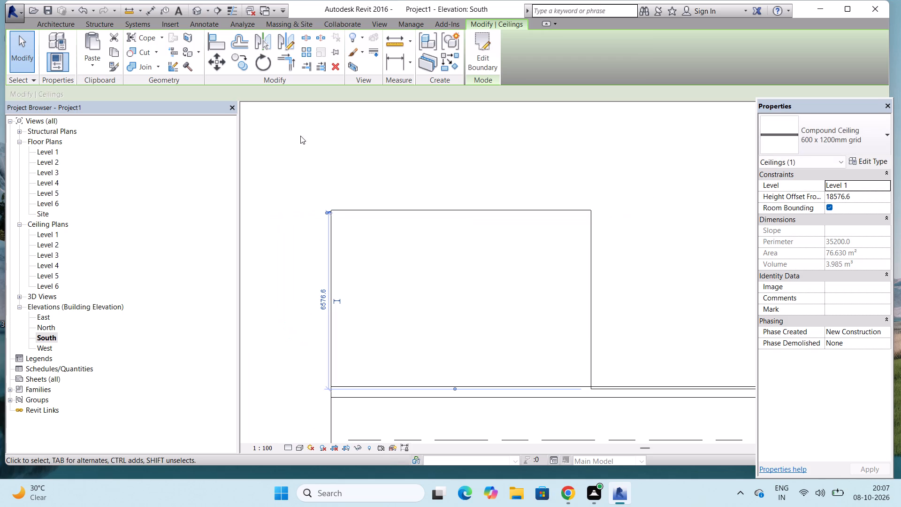
In the 3D view, move the offset compound ceiling across onto the top of the southwest rooftop room.
left_click(200, 13)
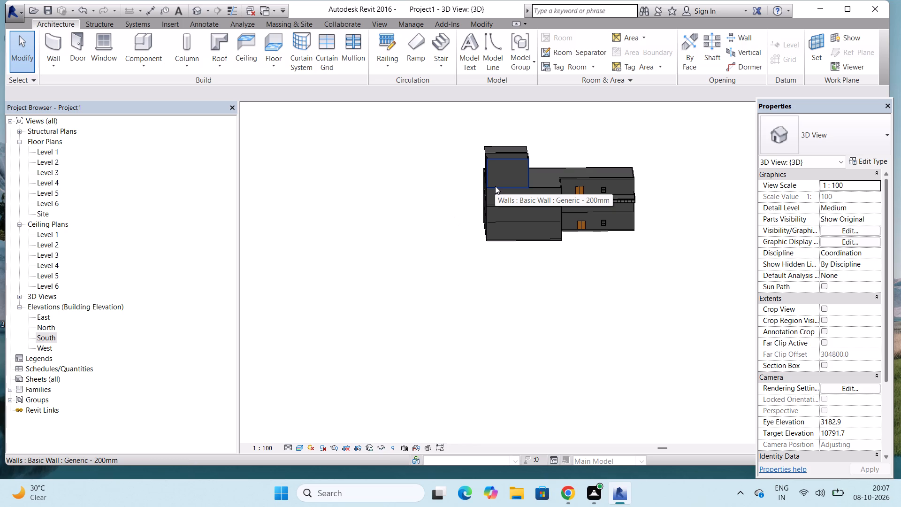
middle_click_drag(457, 193, 520, 198, "shift")
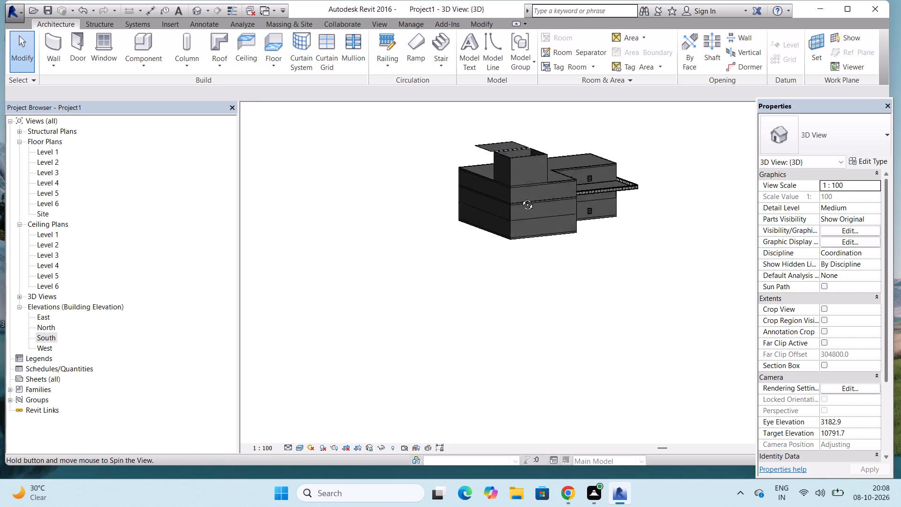
middle_click_drag(520, 198, 501, 211, "shift")
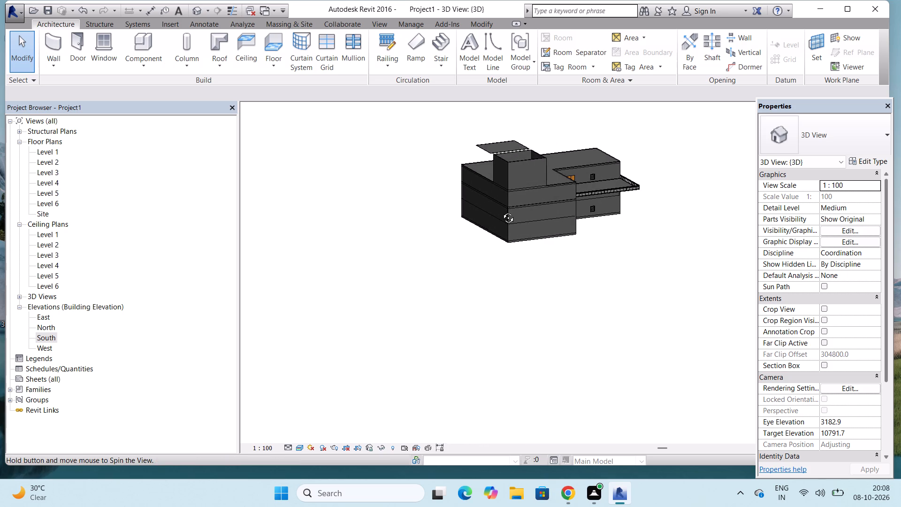
middle_click_drag(501, 211, 645, 228, "shift")
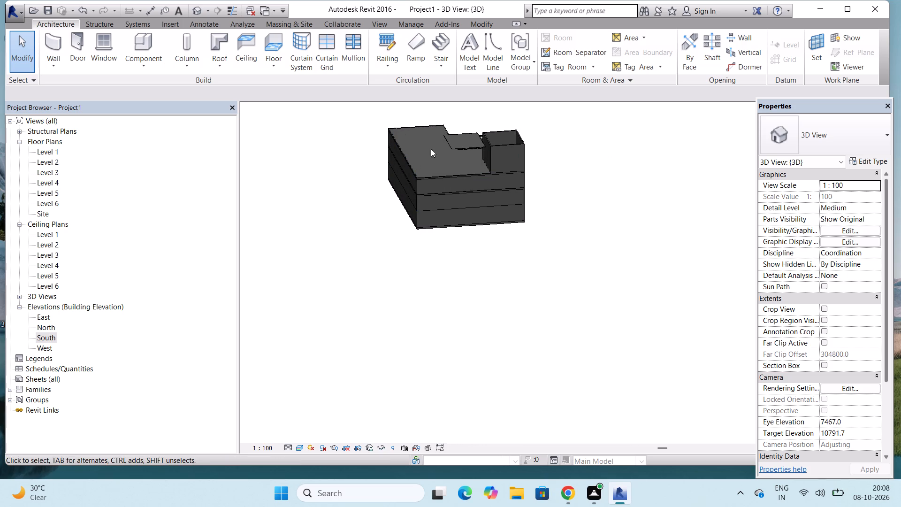
scroll(443, 141, "up", 7)
scroll(422, 161, "down", 3)
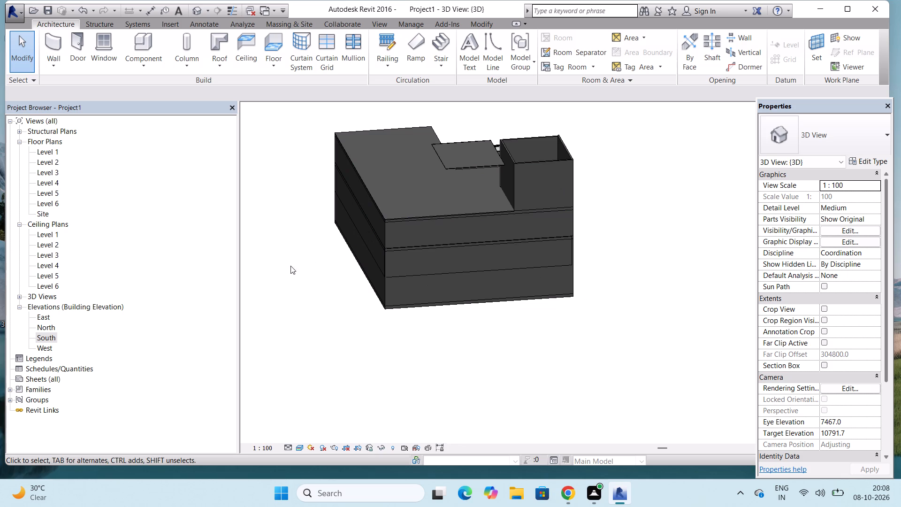
left_click(468, 167)
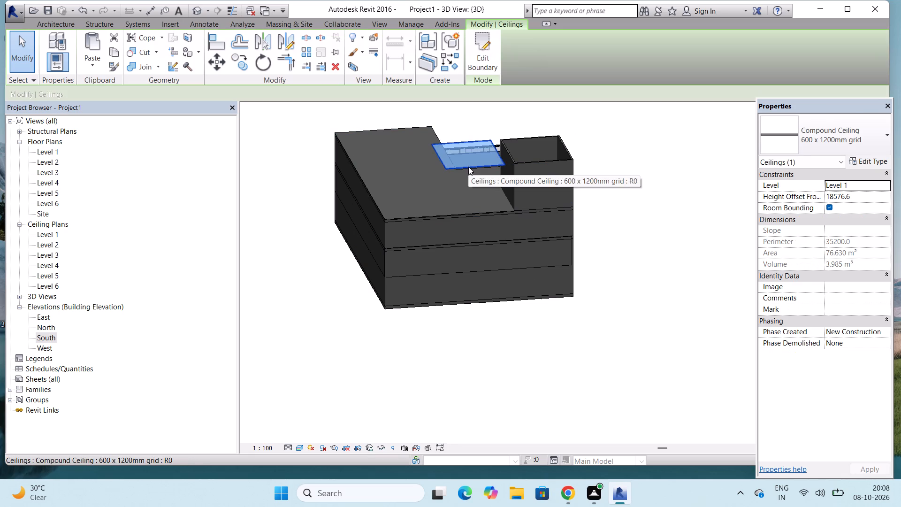
scroll(472, 159, "up", 5)
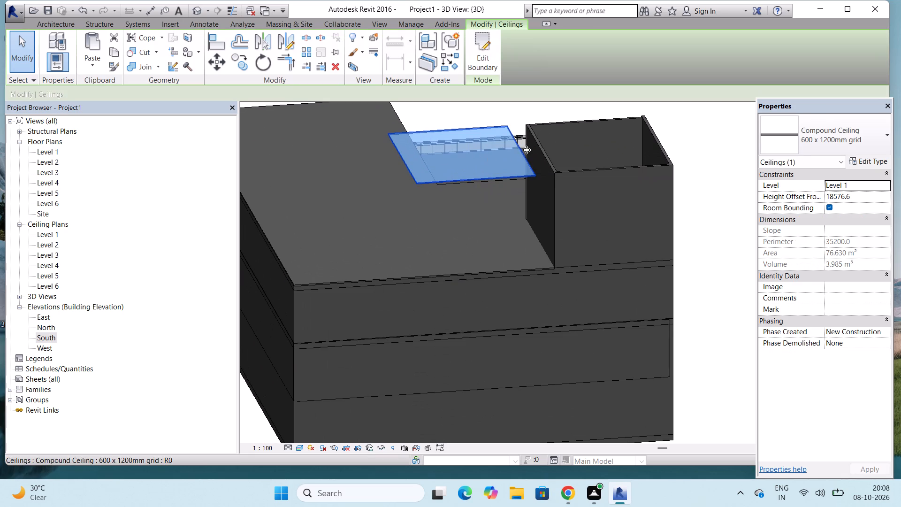
left_click_drag(521, 156, 566, 151)
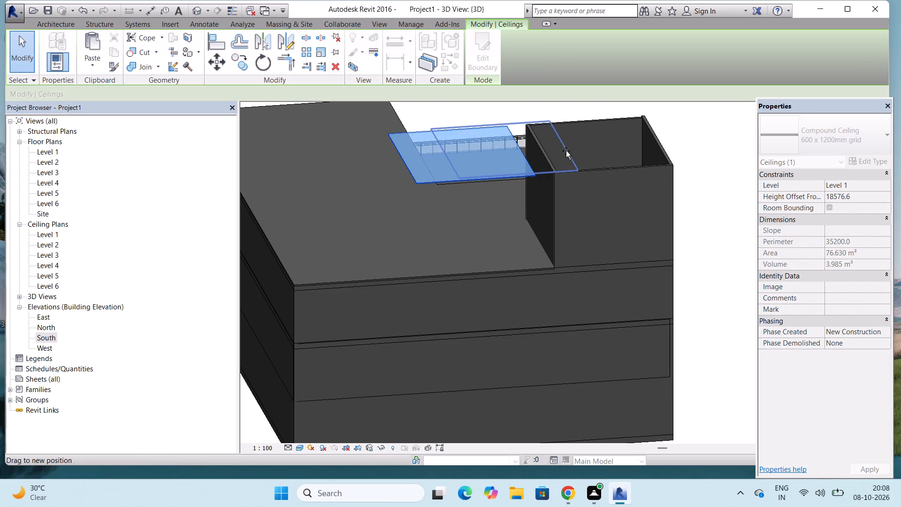
left_click_drag(566, 151, 660, 140)
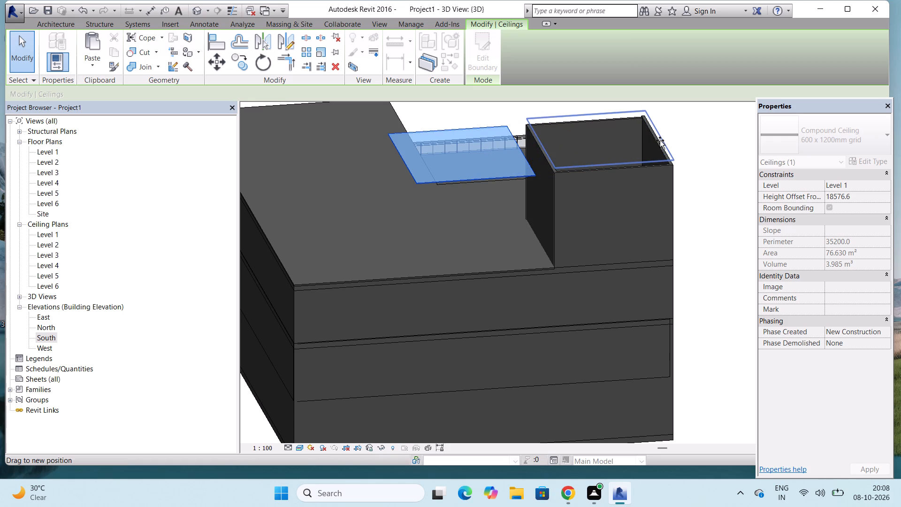
left_click_drag(660, 140, 655, 143)
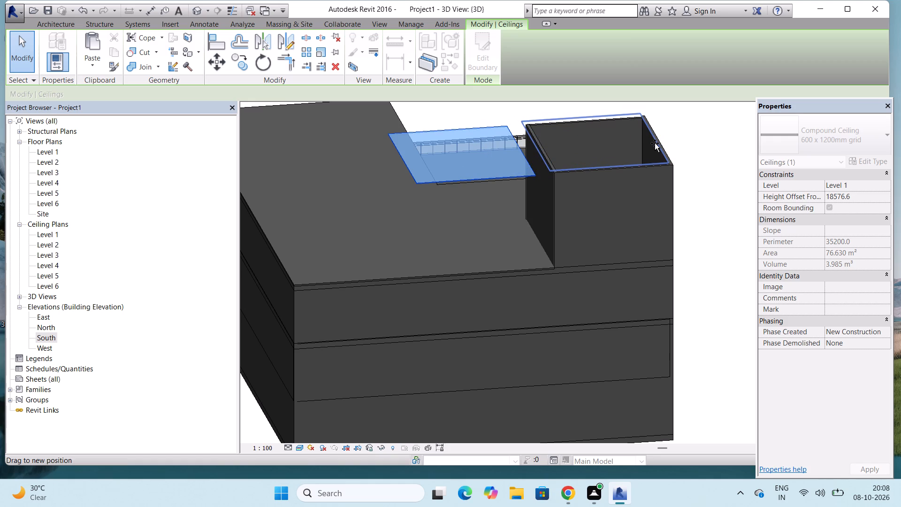
left_click_drag(655, 143, 656, 143)
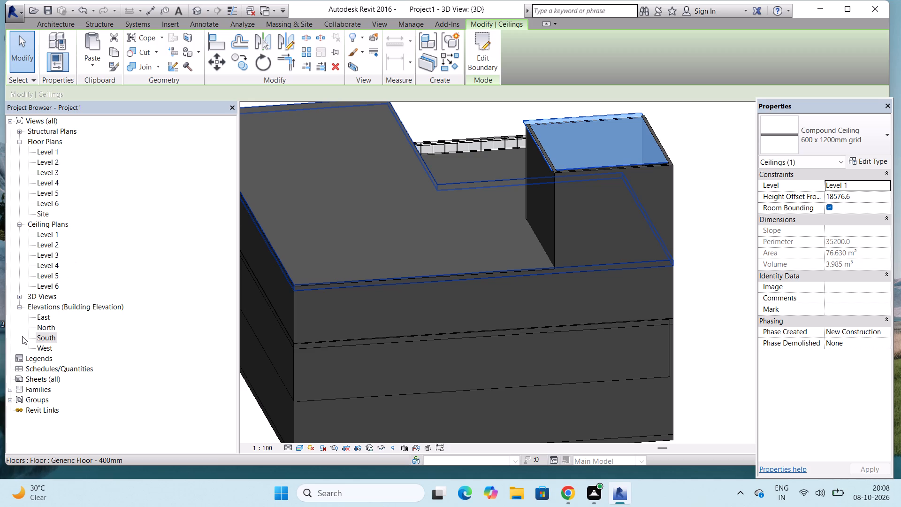
In the East elevation, raise the rooftop room's ceiling slightly, to a height offset of 18648.
double_click(49, 335)
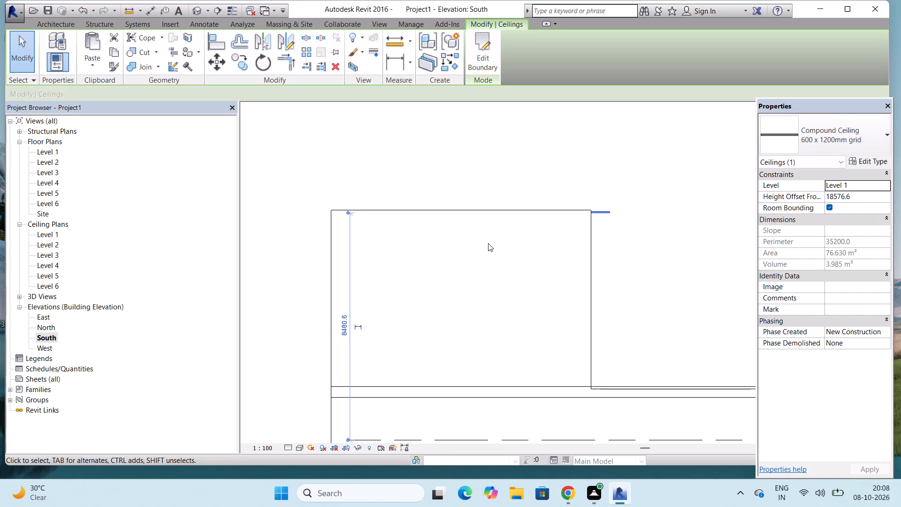
double_click(44, 347)
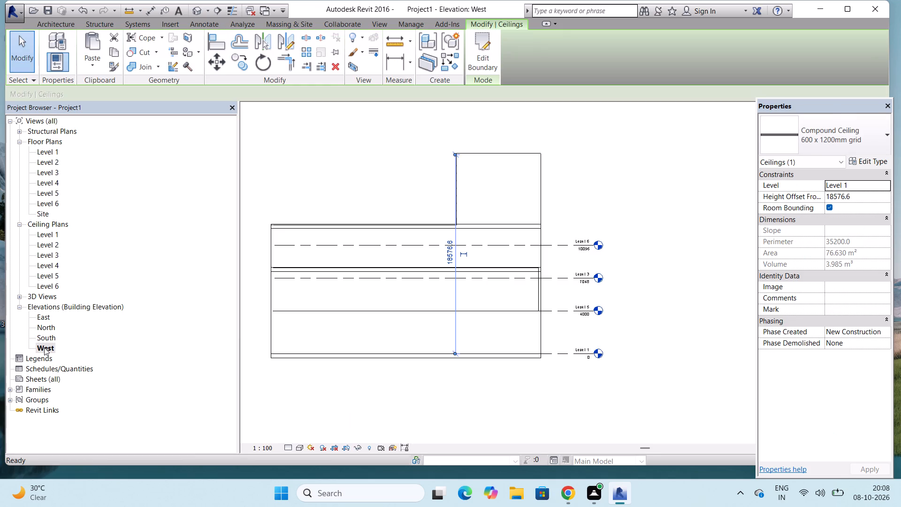
scroll(241, 394, "down", 2)
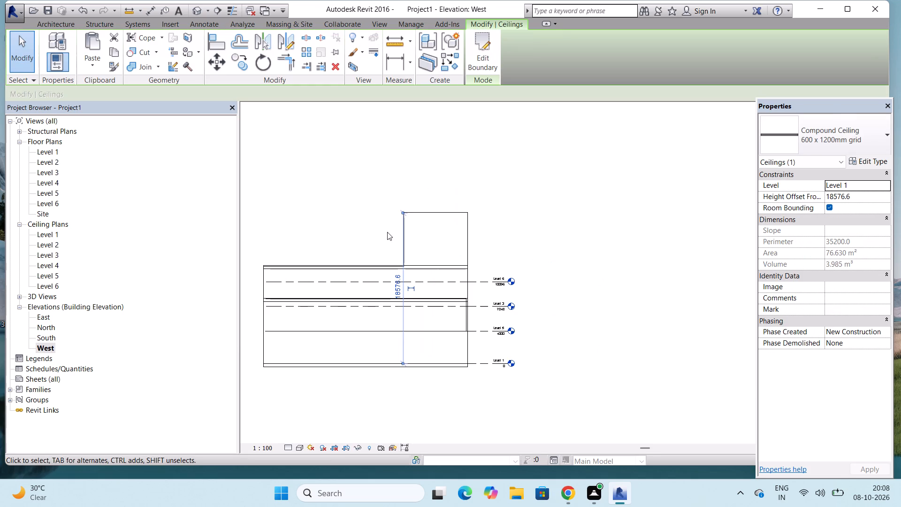
scroll(405, 206, "up", 4)
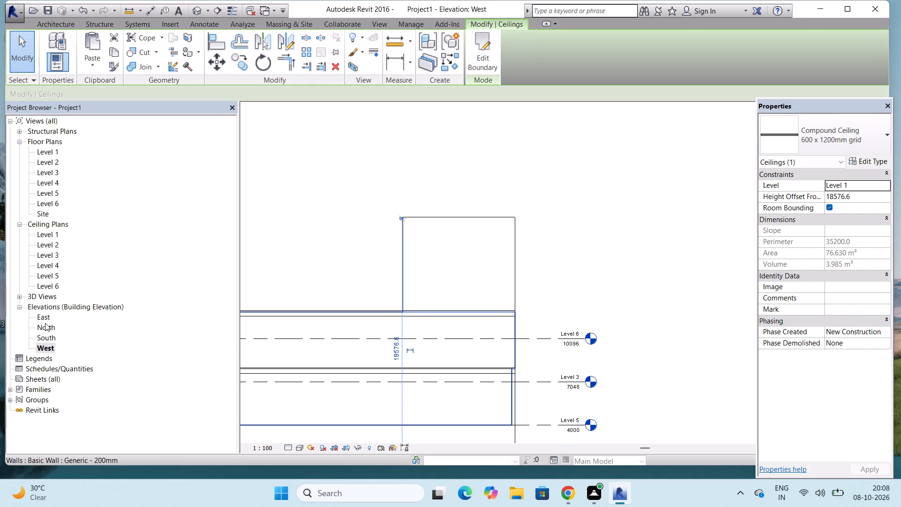
double_click(46, 321)
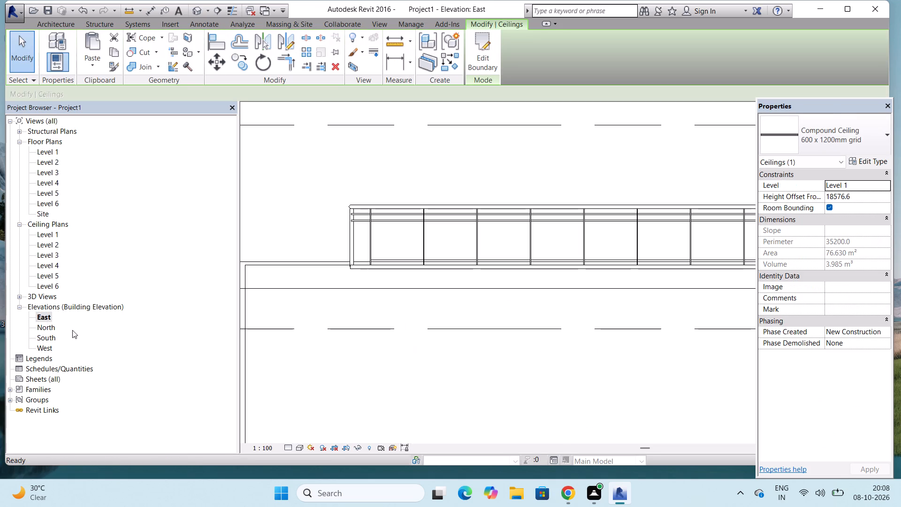
scroll(282, 365, "down", 14)
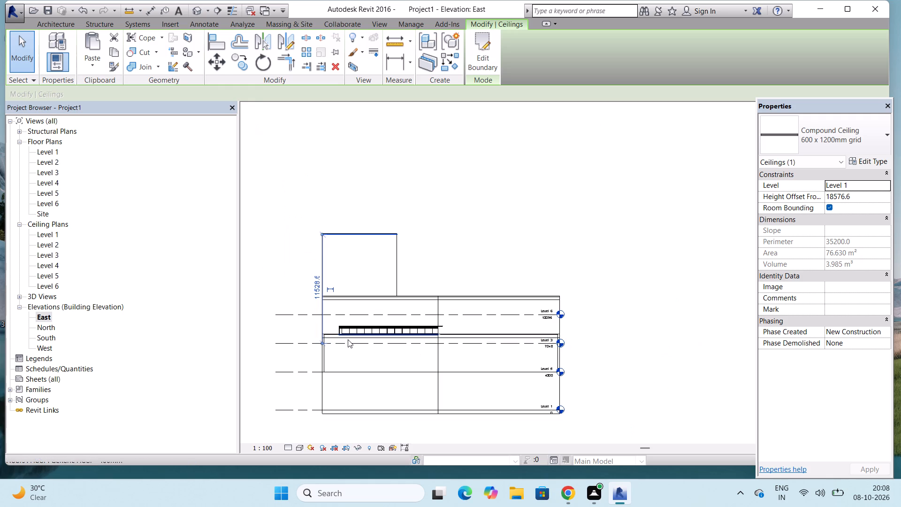
scroll(374, 238, "up", 9)
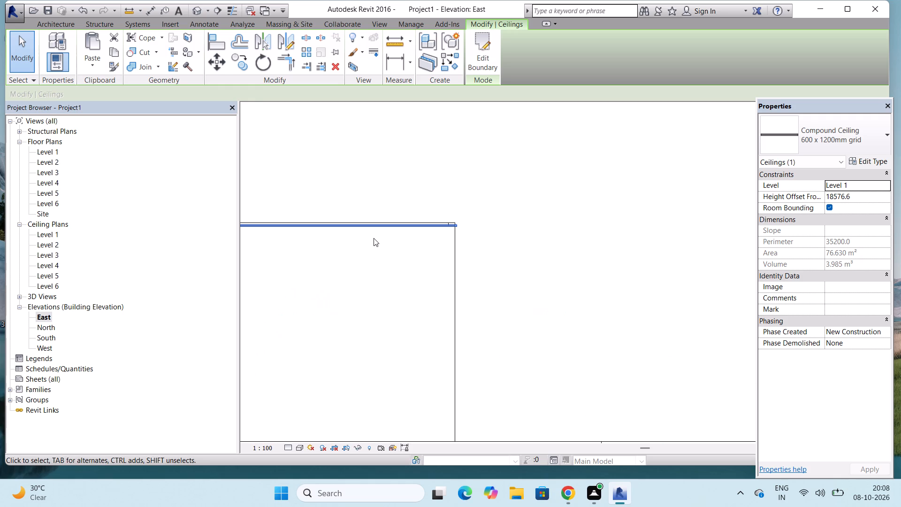
scroll(374, 238, "up", 1)
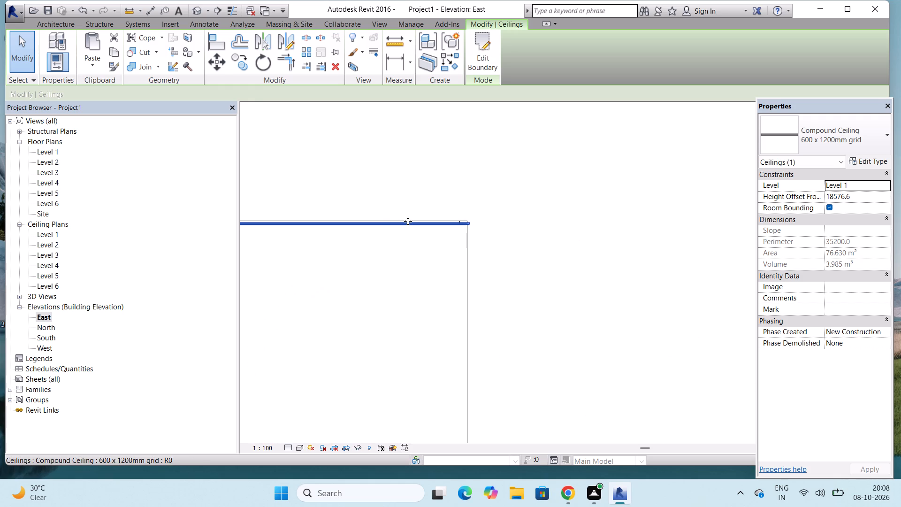
left_click(408, 223)
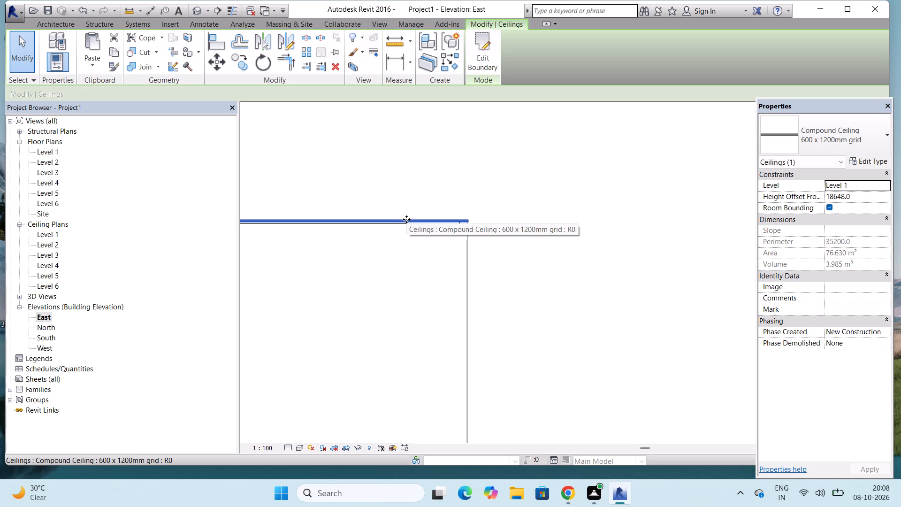
key("Escape")
Examine how the ceiling sits on the rooftop room's walls in the East elevation and from several 3D angles.
scroll(551, 198, "down", 4)
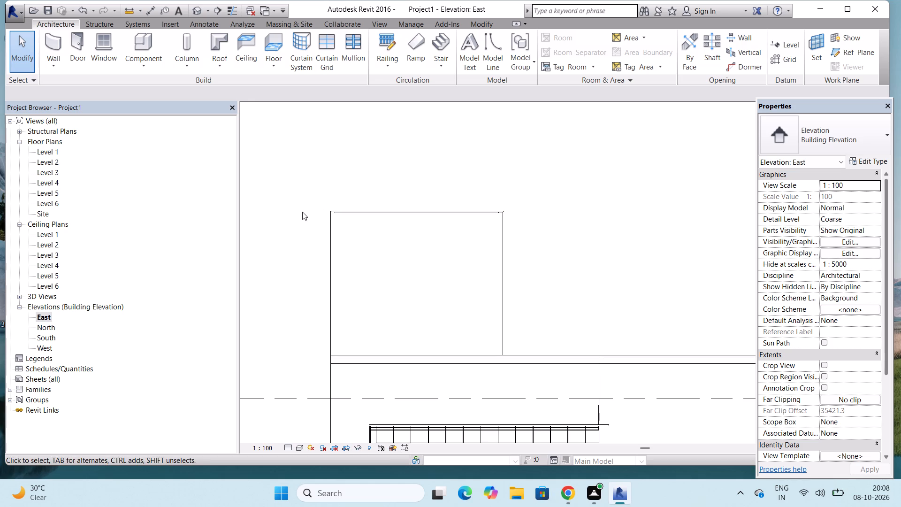
scroll(329, 214, "up", 11)
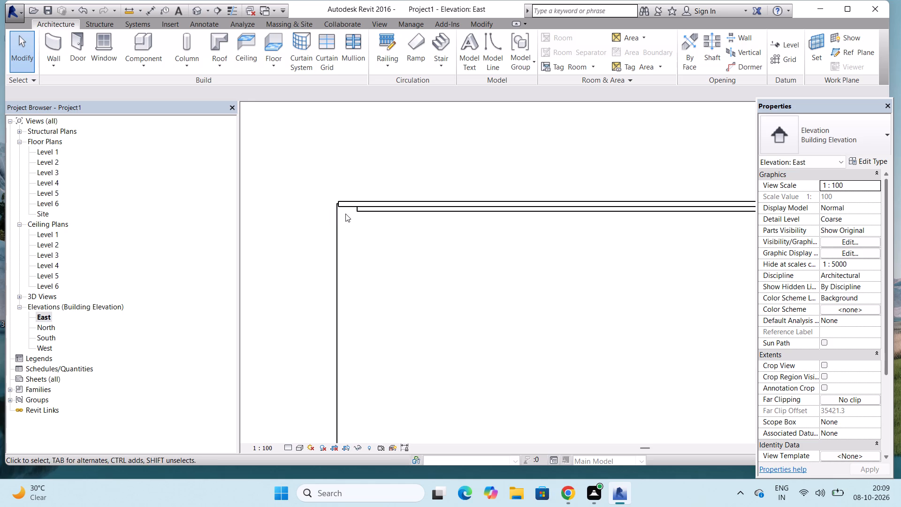
left_click(361, 212)
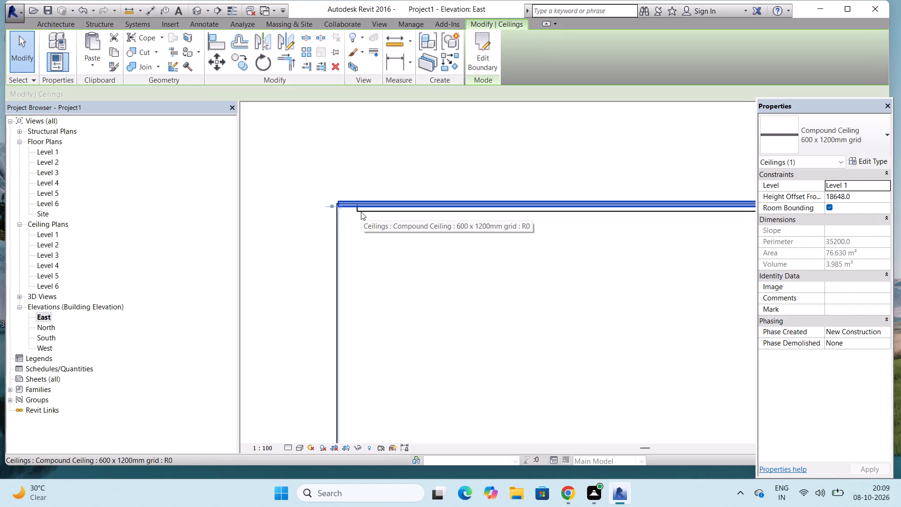
double_click(197, 8)
scroll(401, 172, "down", 1)
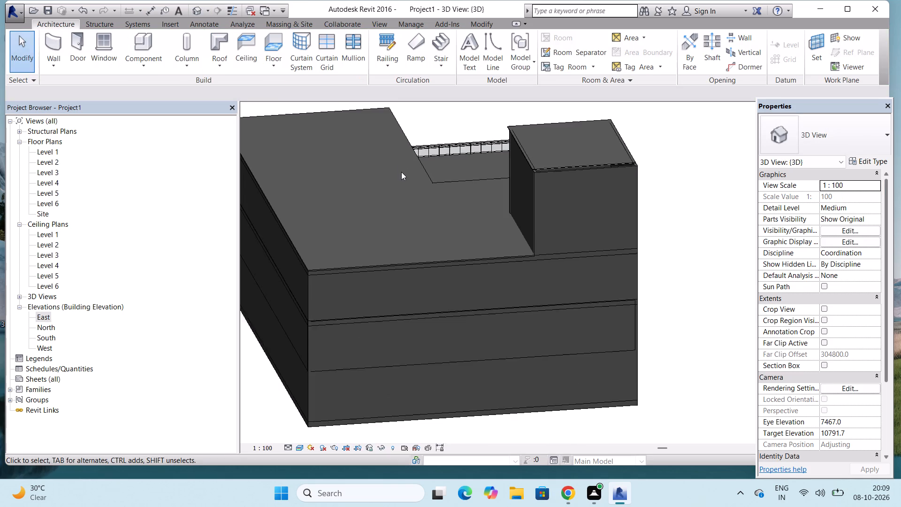
scroll(401, 172, "down", 2)
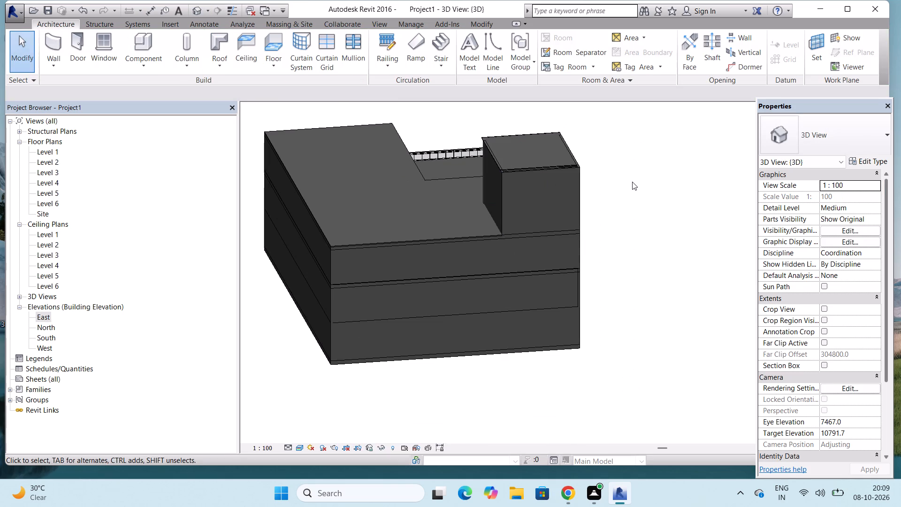
middle_click_drag(632, 182, 497, 160, "shift")
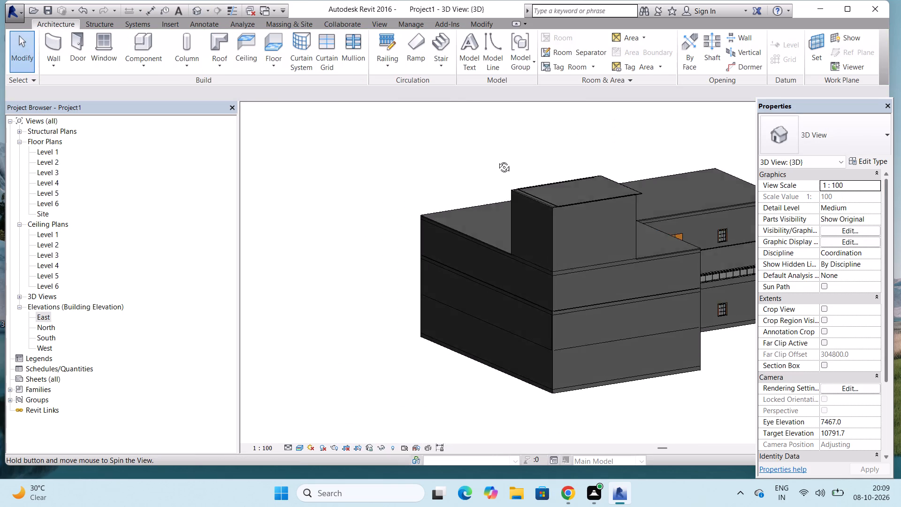
middle_click_drag(497, 160, 491, 140, "shift")
middle_click_drag(488, 138, 483, 135, "shift")
middle_click_drag(453, 113, 401, 280, "shift")
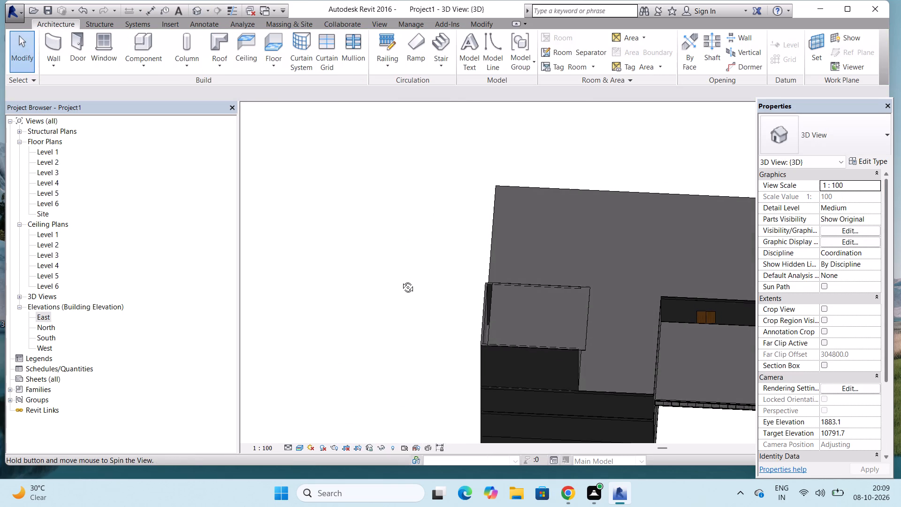
middle_click_drag(401, 280, 401, 284, "shift")
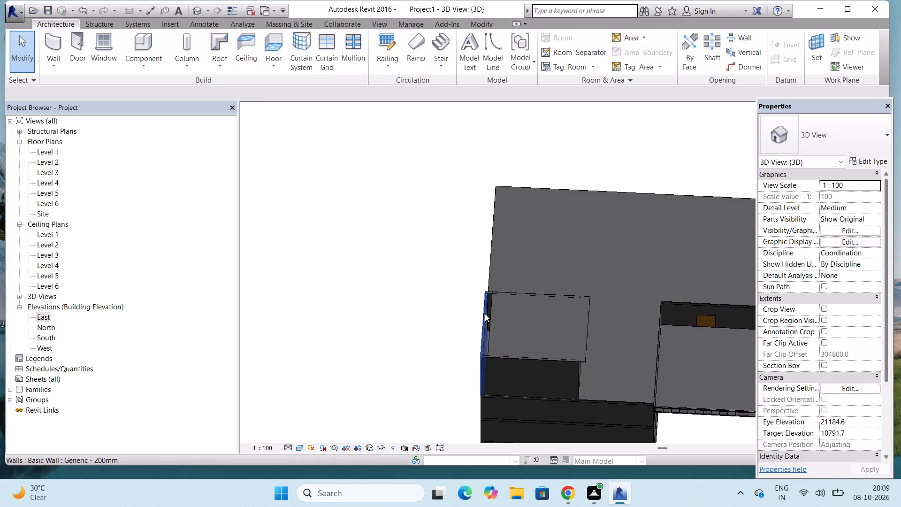
In the East elevation, align the ceiling's south end with the rooftop room's outer wall face, at a height offset of 18655.
left_click(493, 347)
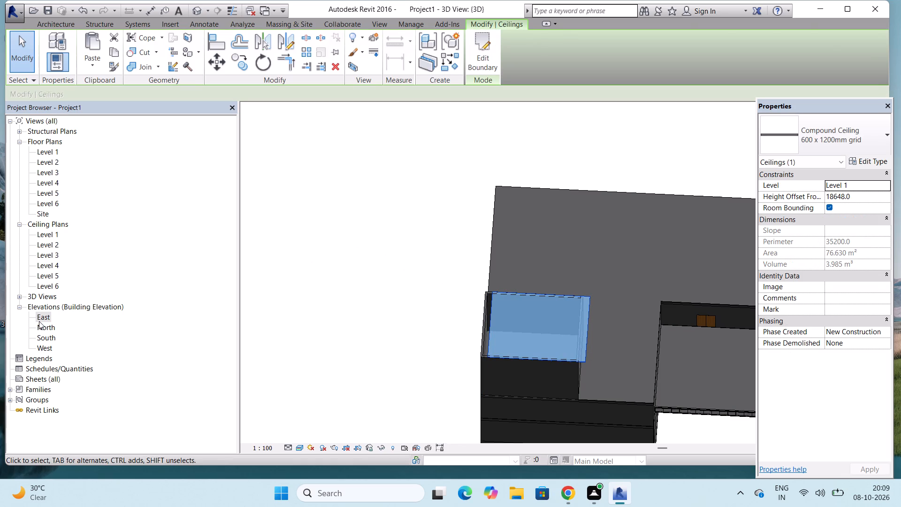
double_click(39, 320)
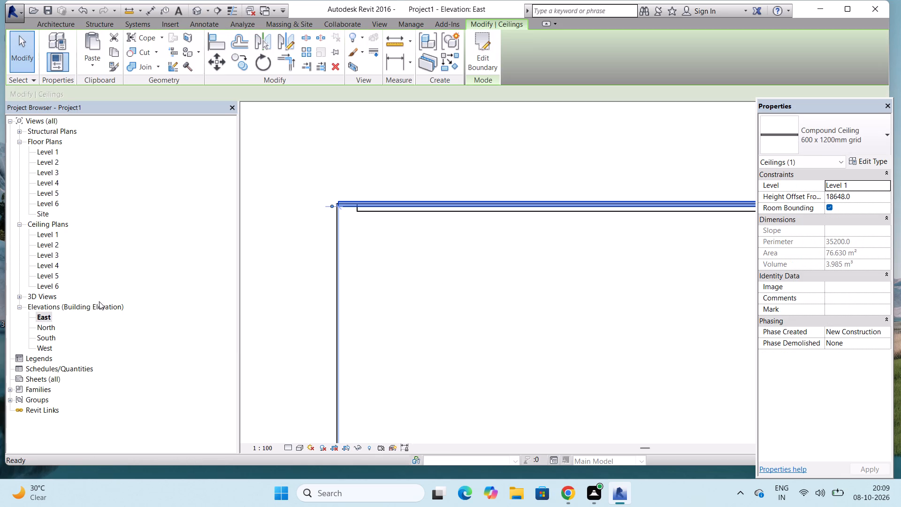
scroll(328, 203, "up", 17)
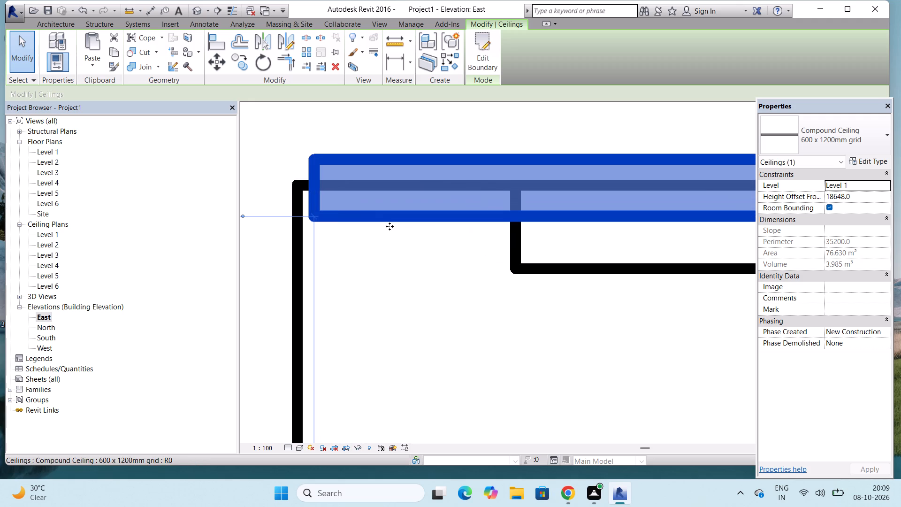
left_click_drag(312, 205, 299, 200)
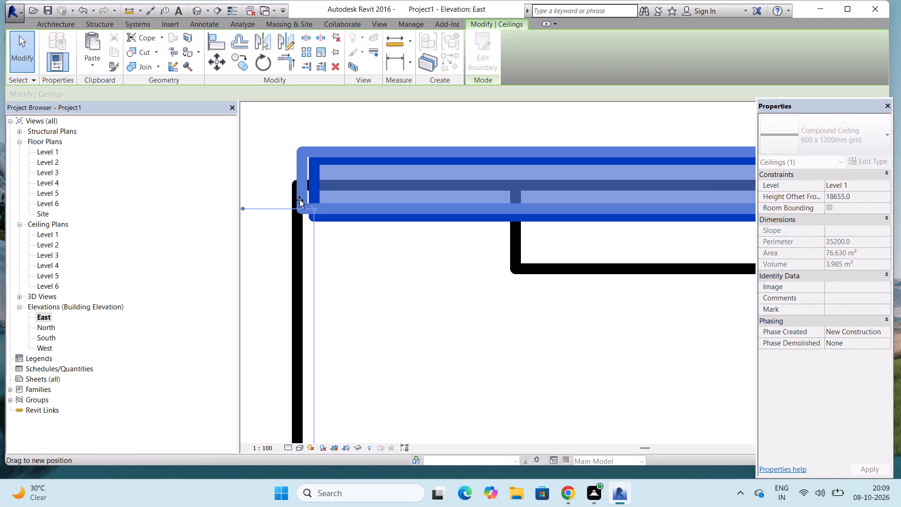
left_click_drag(299, 200, 294, 200)
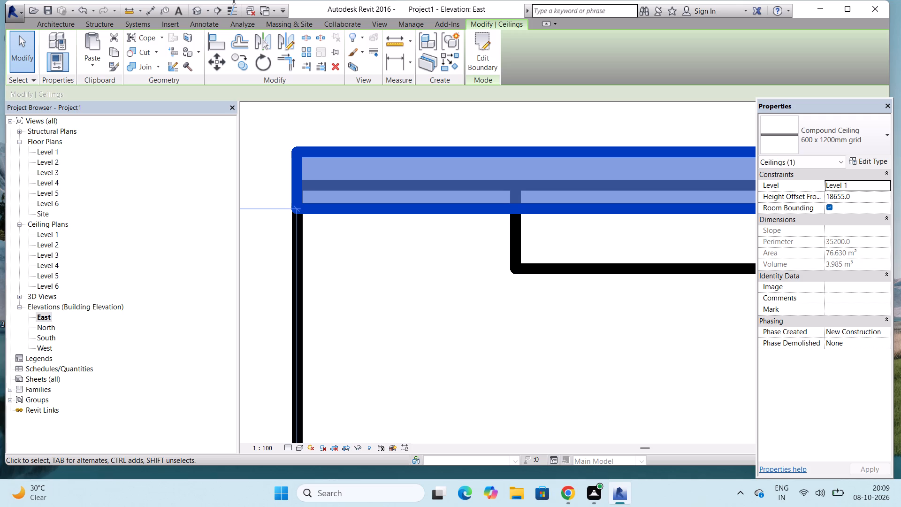
In the 3D view, move the ceiling sideways and forward so its edges line up with the southwest rooftop room's outer walls.
left_click(200, 7)
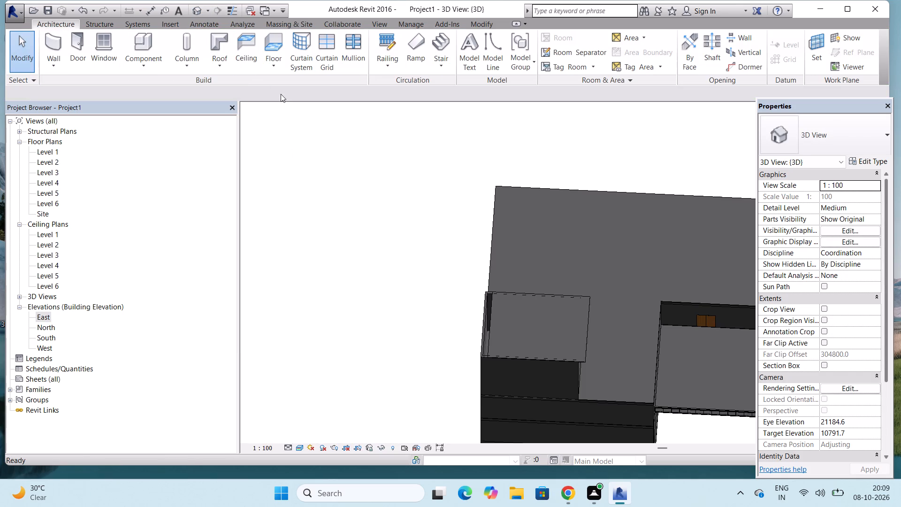
scroll(500, 365, "up", 7)
left_click(467, 319)
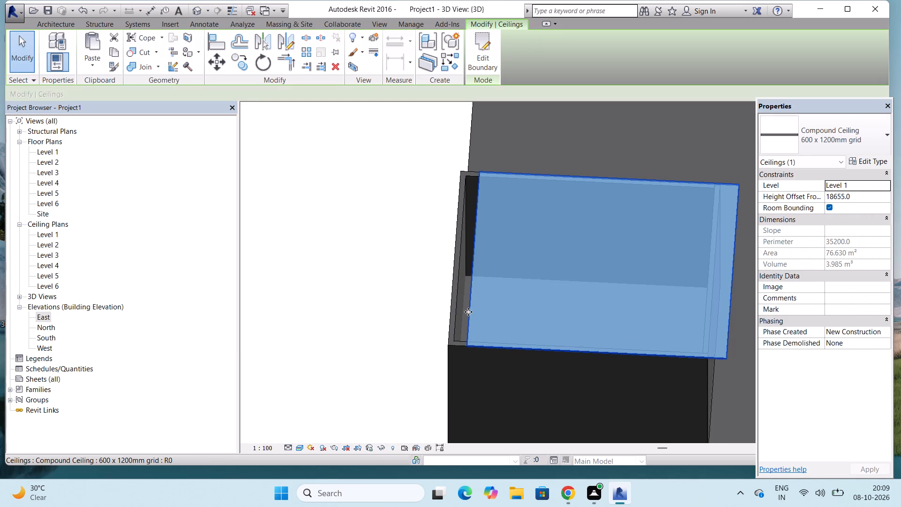
left_click_drag(468, 312, 450, 305)
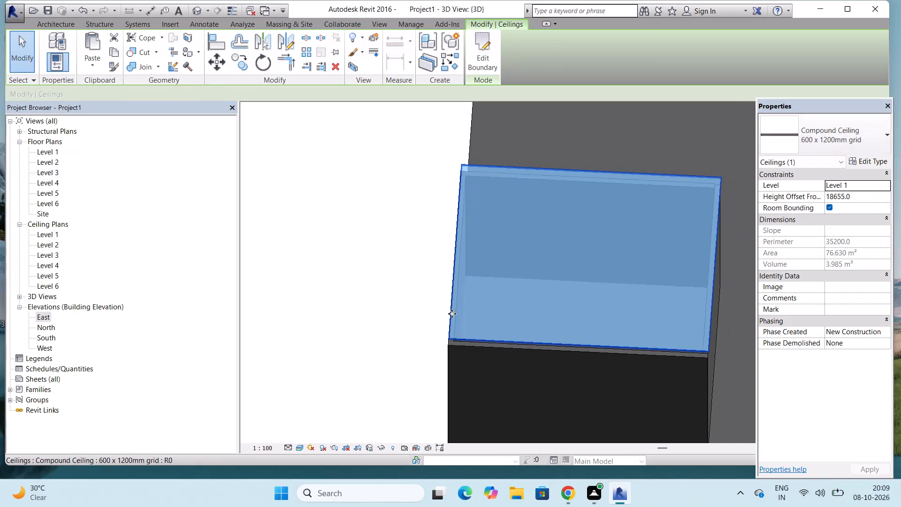
scroll(521, 343, "up", 1)
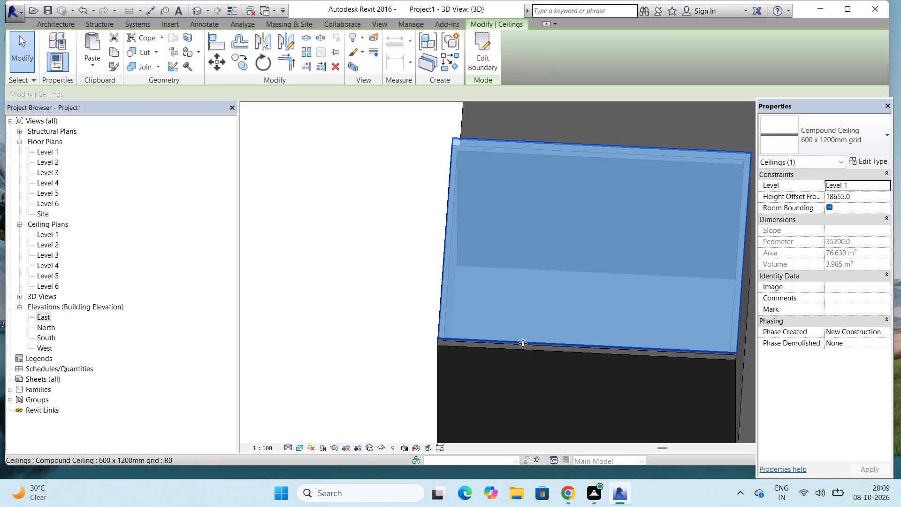
left_click_drag(523, 343, 522, 359)
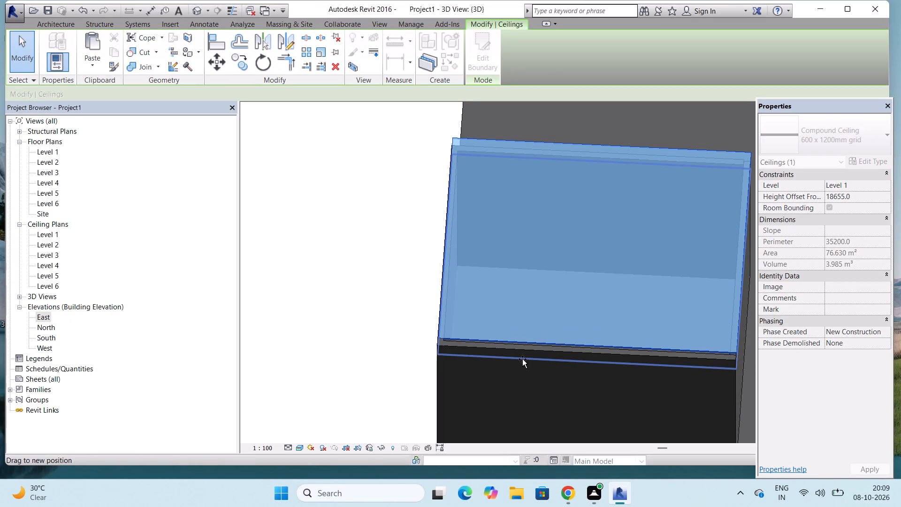
left_click_drag(522, 359, 523, 350)
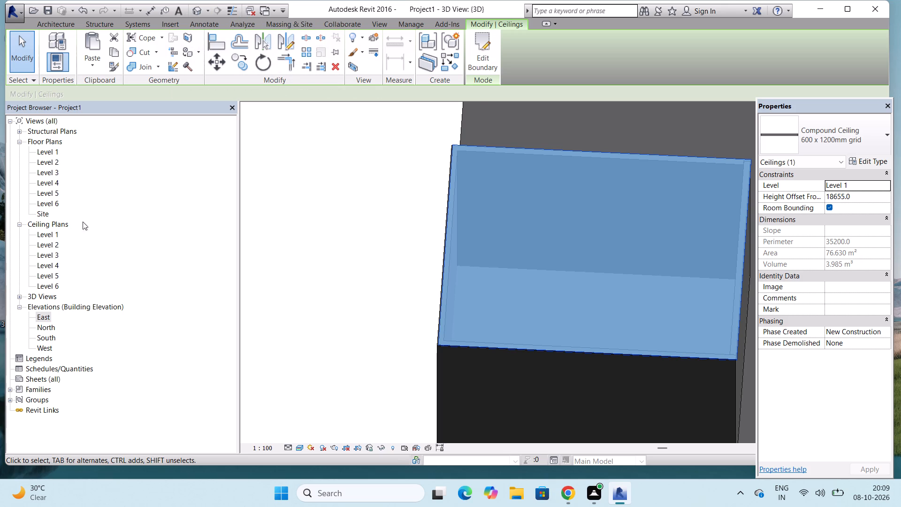
Examine the ceiling's fit on the rooftop room and the whole building from lower 3D angles.
scroll(305, 314, "down", 3)
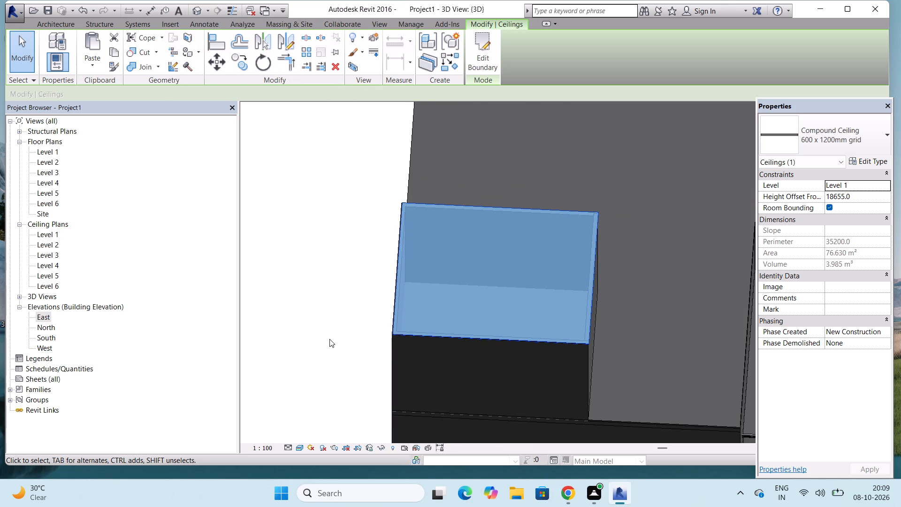
middle_click_drag(321, 319, 343, 152, "shift")
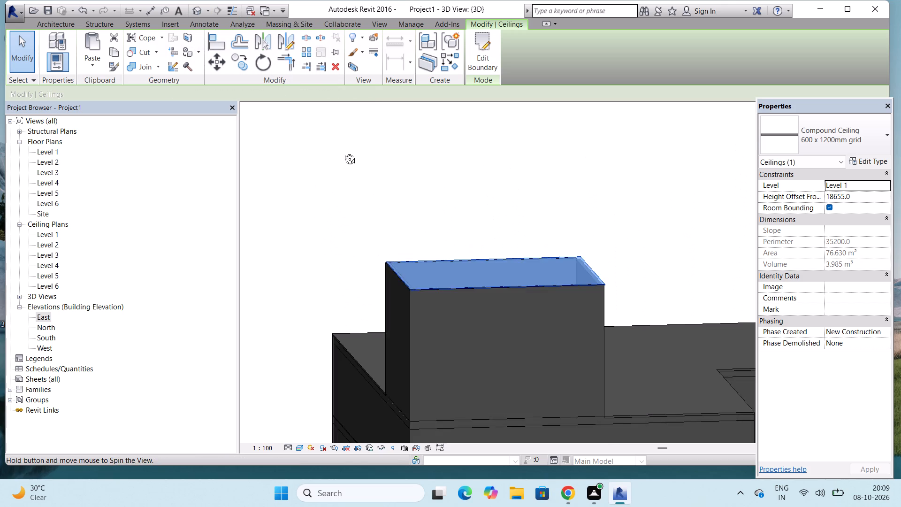
middle_click_drag(343, 152, 328, 148, "shift")
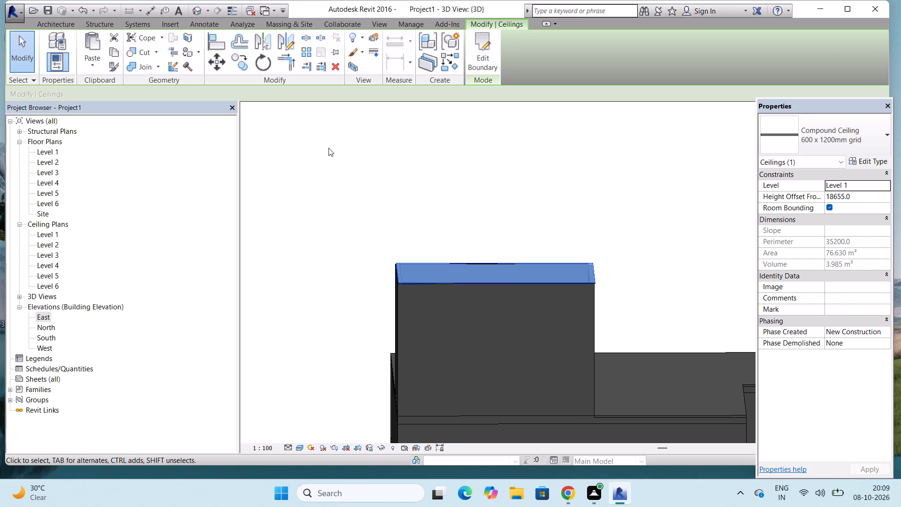
key("Escape")
scroll(422, 280, "up", 3)
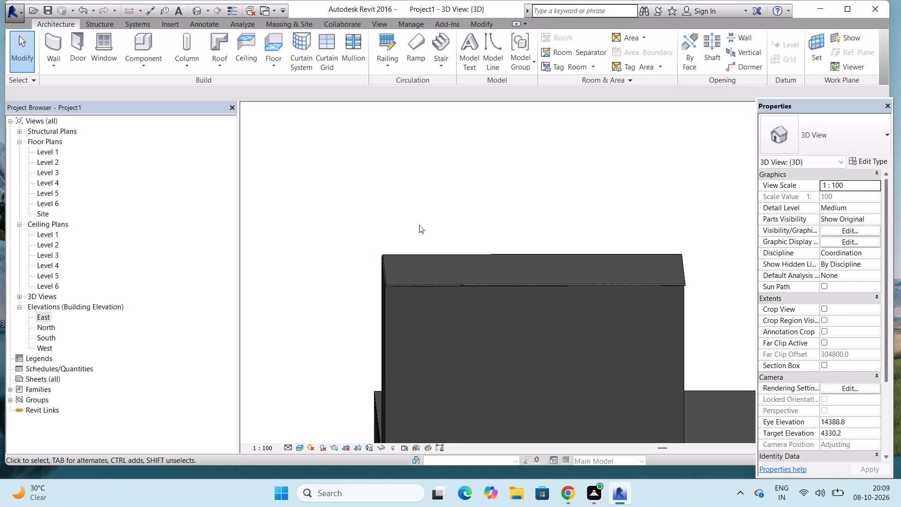
scroll(419, 181, "down", 8)
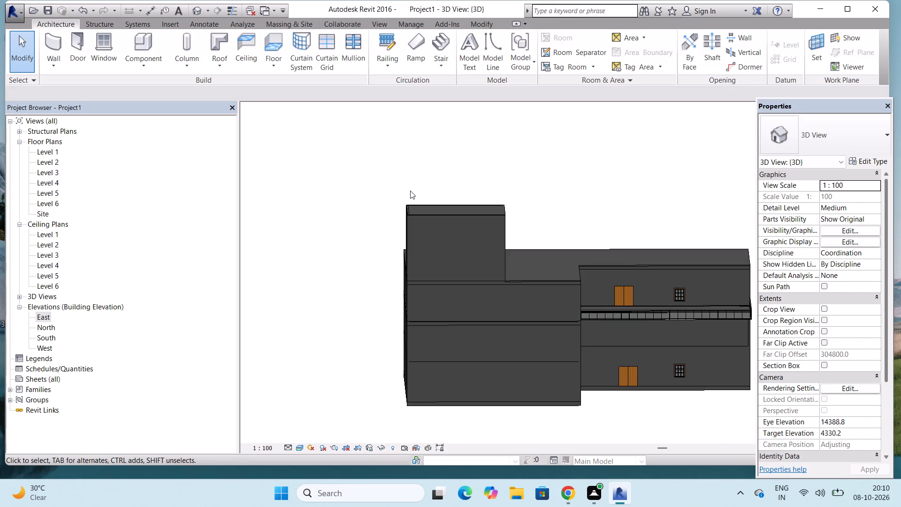
Start an in-place model component in the Walls category, keeping the suggested name Walls 1.
left_click(143, 65)
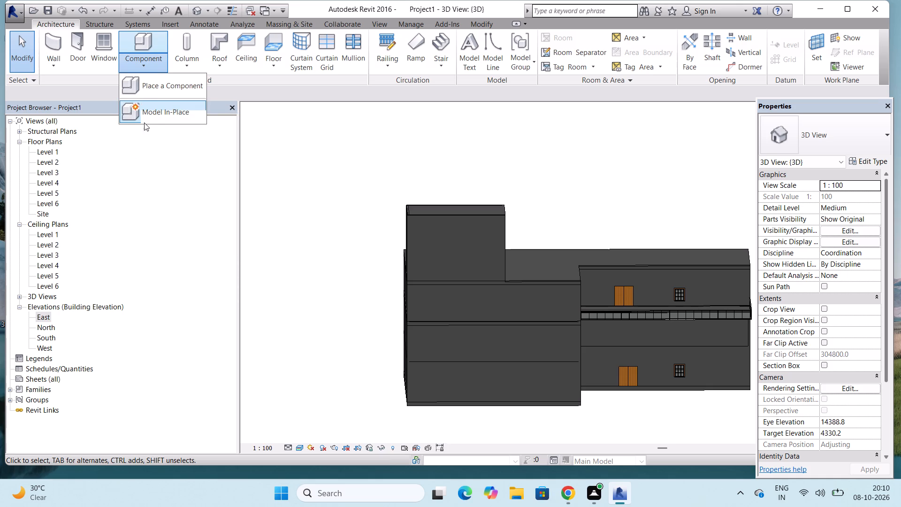
left_click(155, 113)
scroll(418, 207, "down", 4)
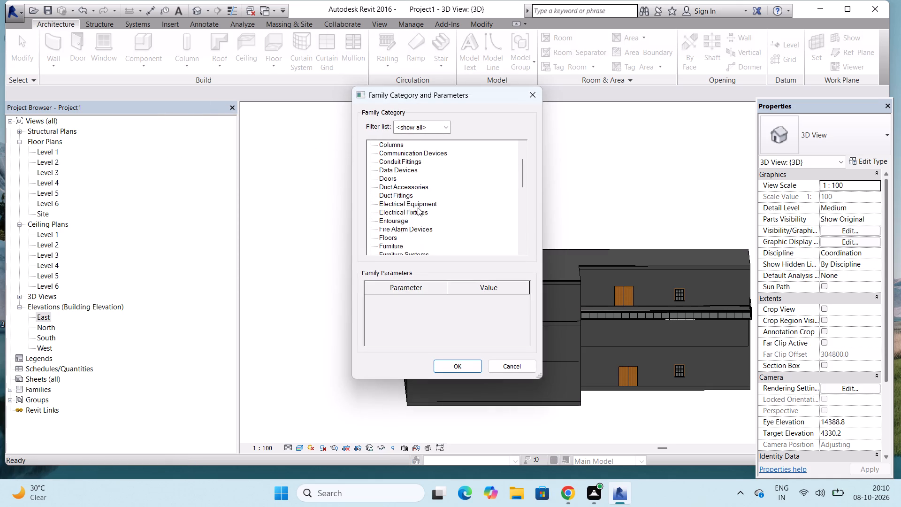
scroll(418, 207, "down", 10)
scroll(418, 207, "down", 16)
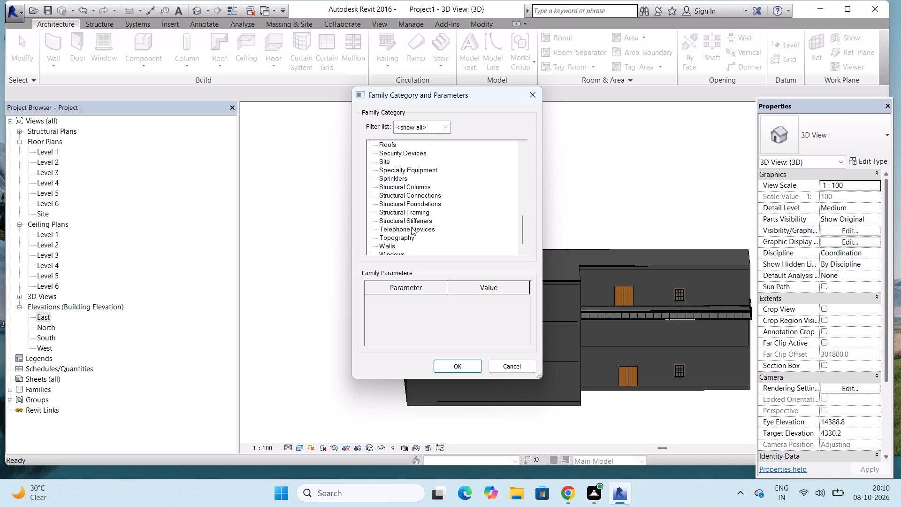
scroll(411, 227, "down", 3)
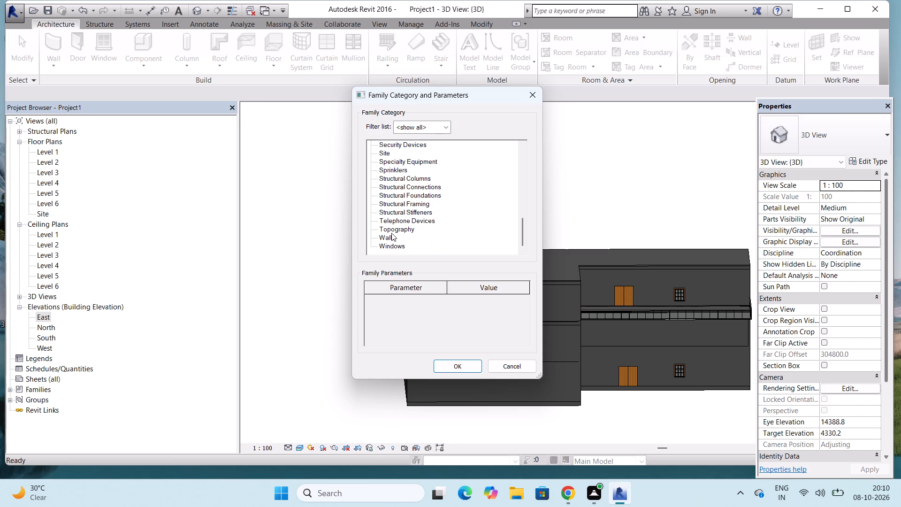
left_click(390, 236)
left_click(463, 363)
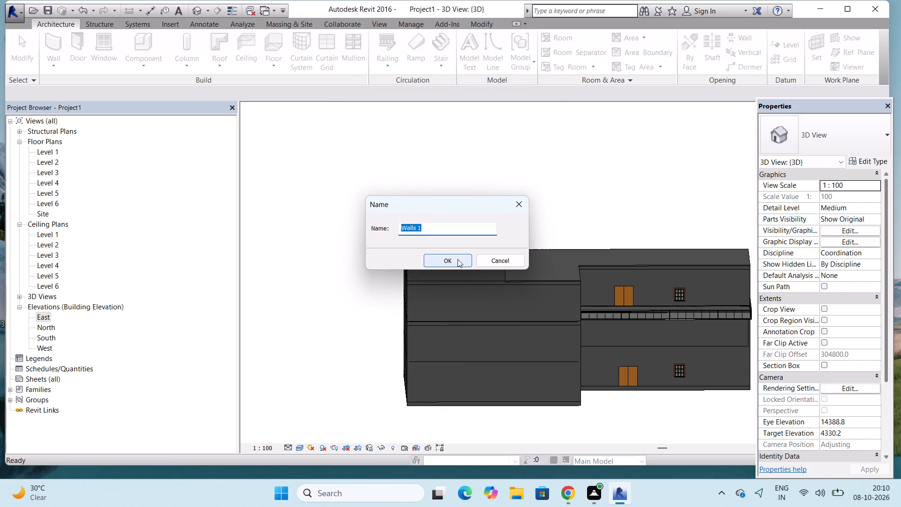
left_click(458, 259)
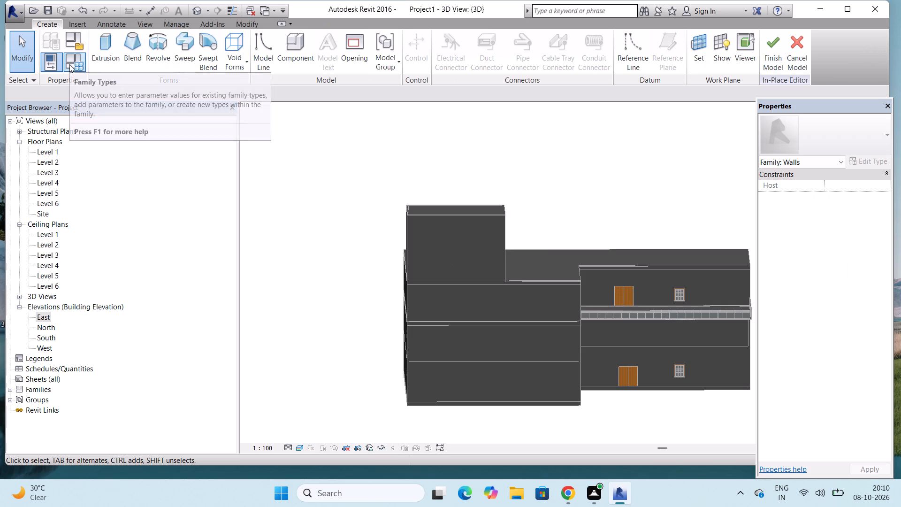
Start an extrusion and set its work plane by picking the 200mm south wall below the rooftop room.
left_click(101, 38)
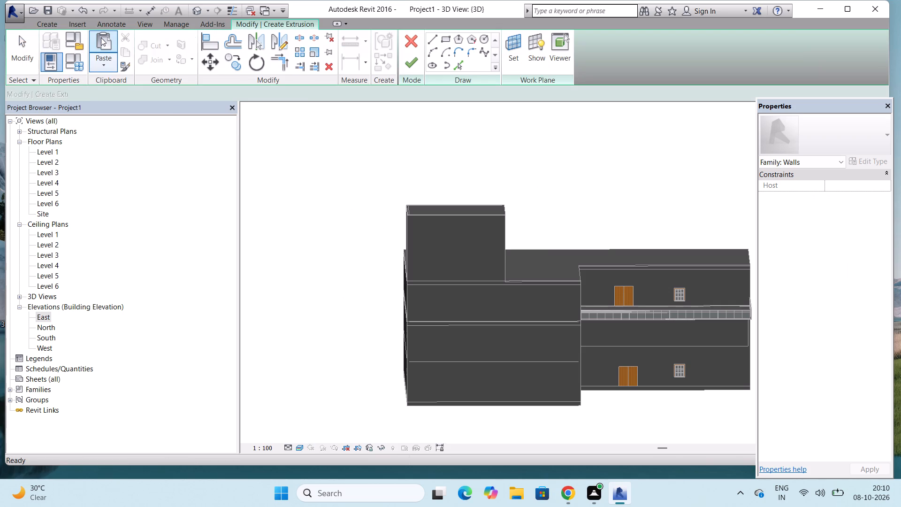
left_click(513, 43)
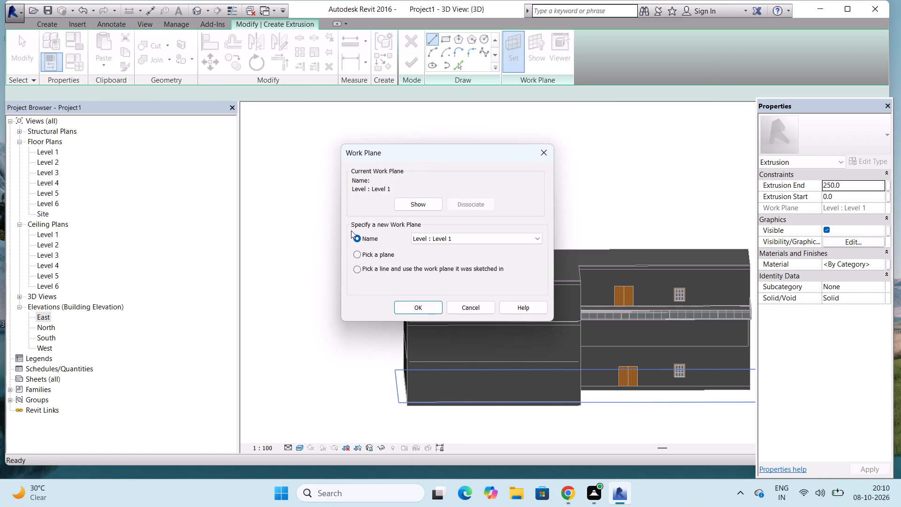
left_click(358, 254)
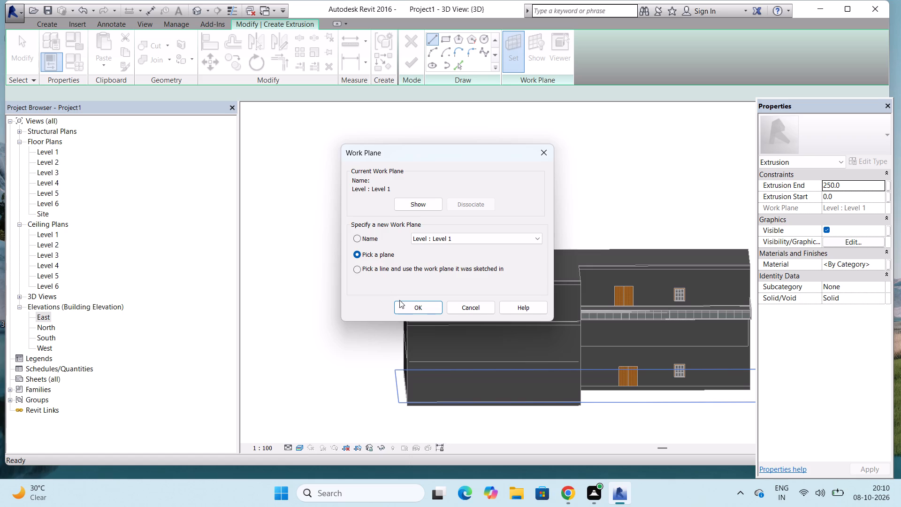
left_click(399, 307)
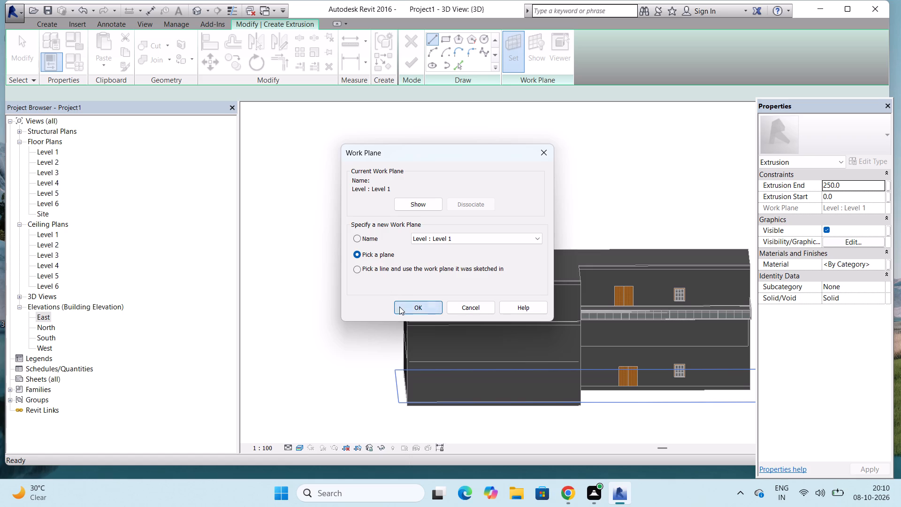
scroll(441, 308, "up", 4)
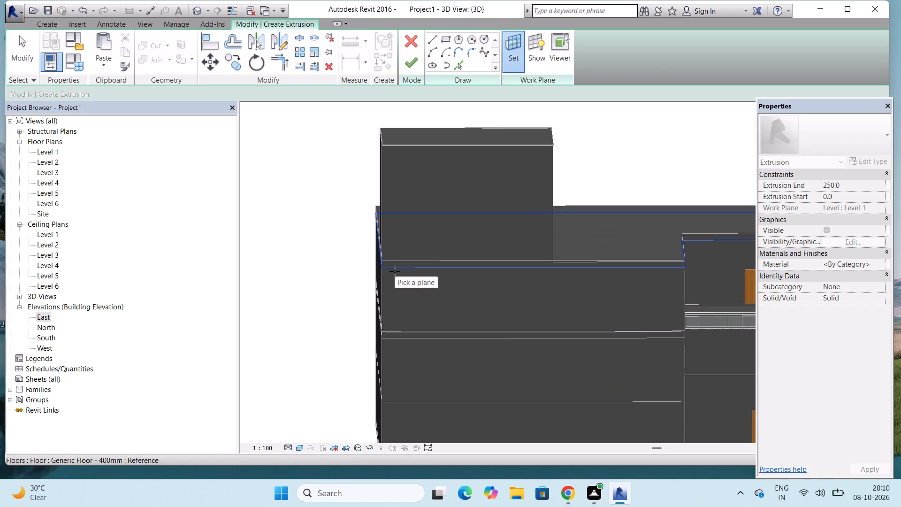
left_click(386, 294)
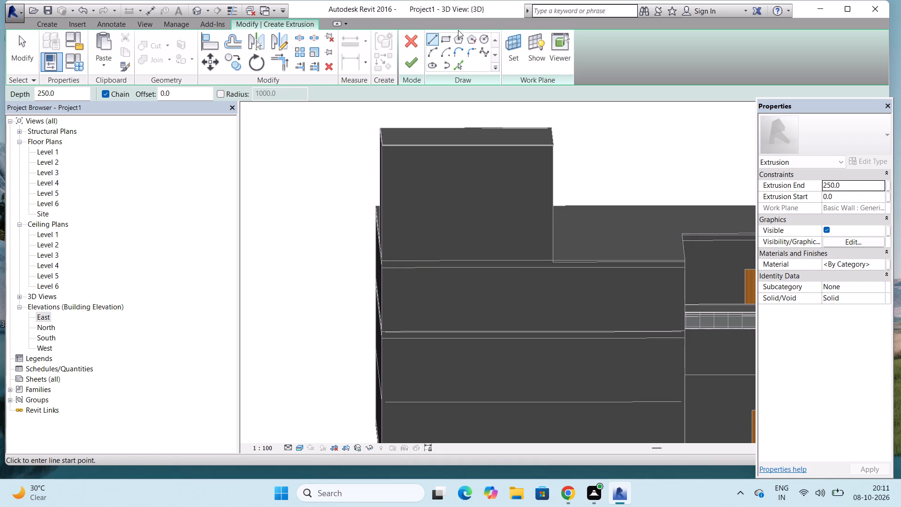
Sketch a rectangle about 9500 by 19077 mm from the rooftop room's top corner down to the building's base.
left_click(446, 38)
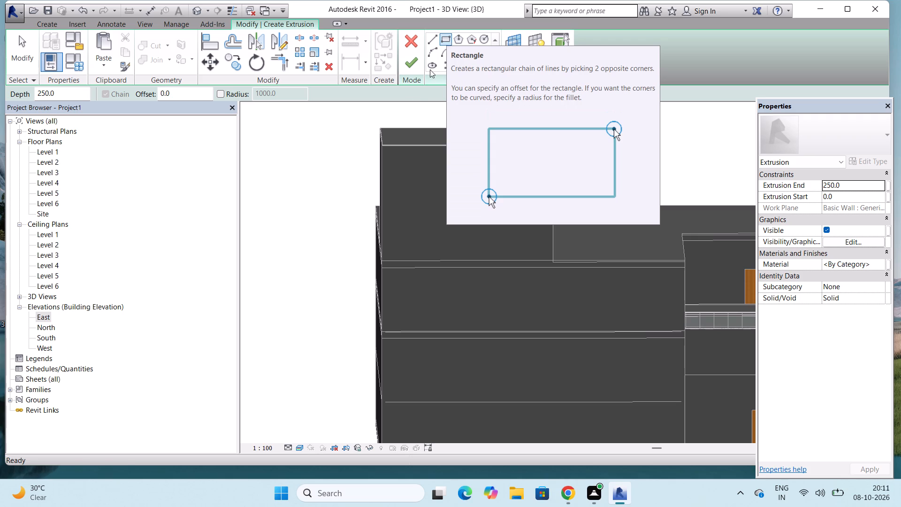
left_click(387, 146)
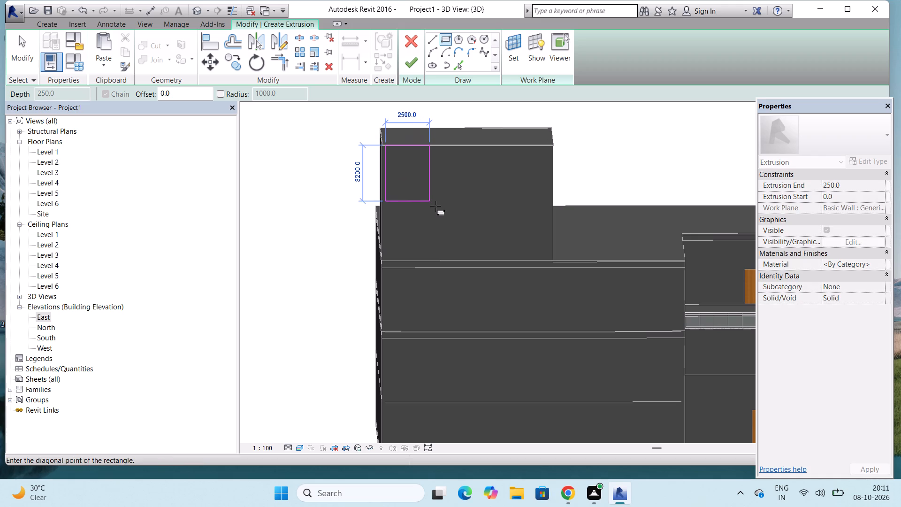
scroll(435, 206, "down", 3)
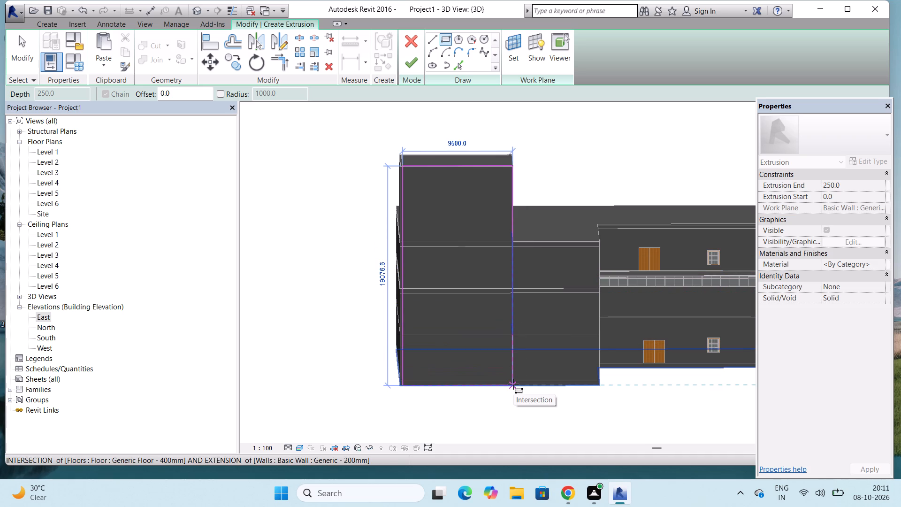
left_click(513, 384)
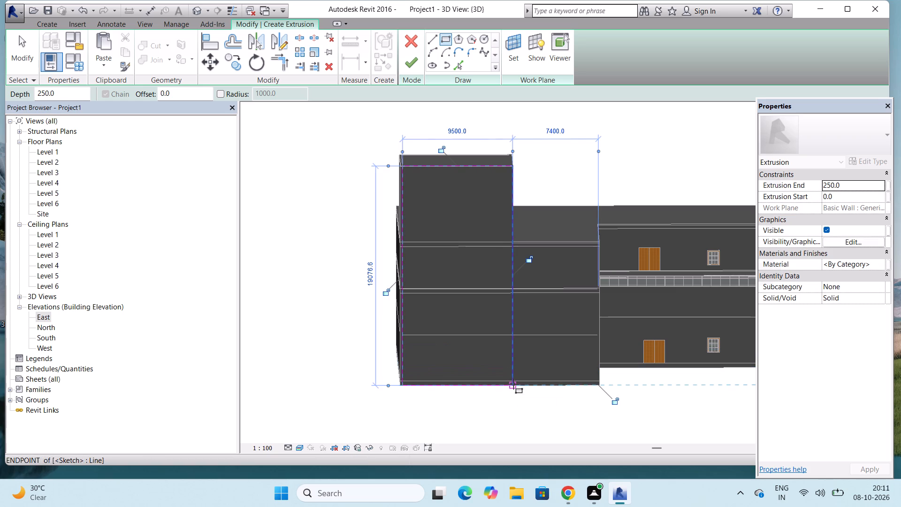
scroll(437, 118, "up", 4)
scroll(437, 118, "down", 3)
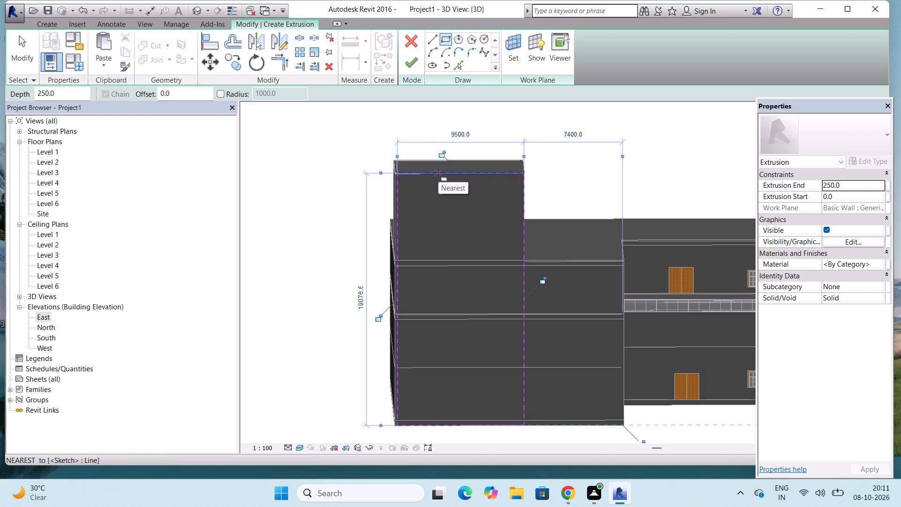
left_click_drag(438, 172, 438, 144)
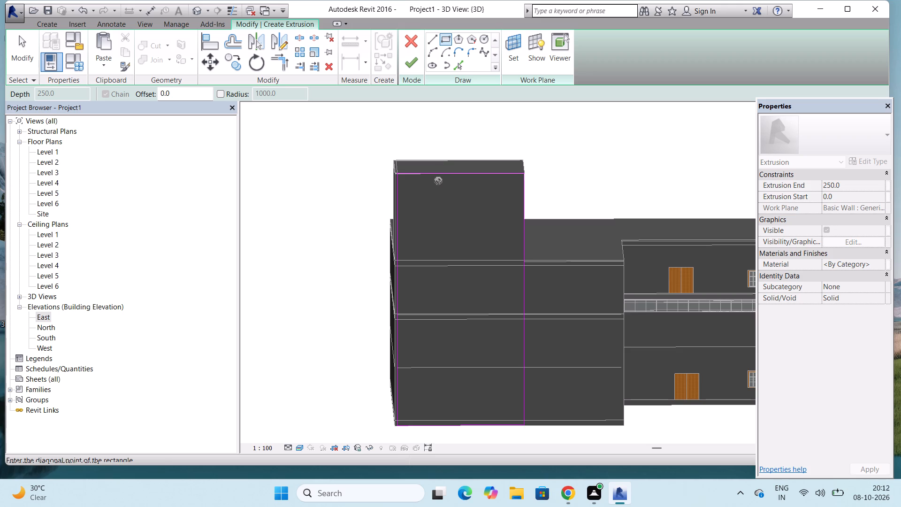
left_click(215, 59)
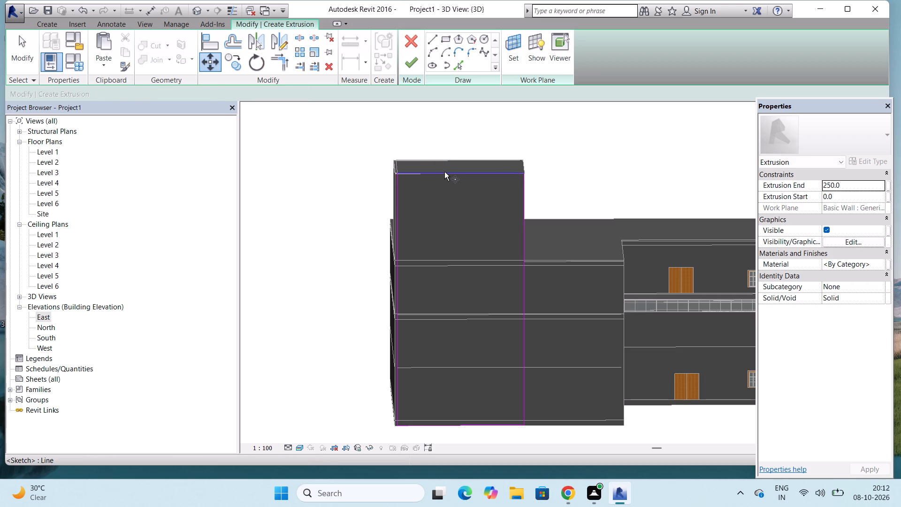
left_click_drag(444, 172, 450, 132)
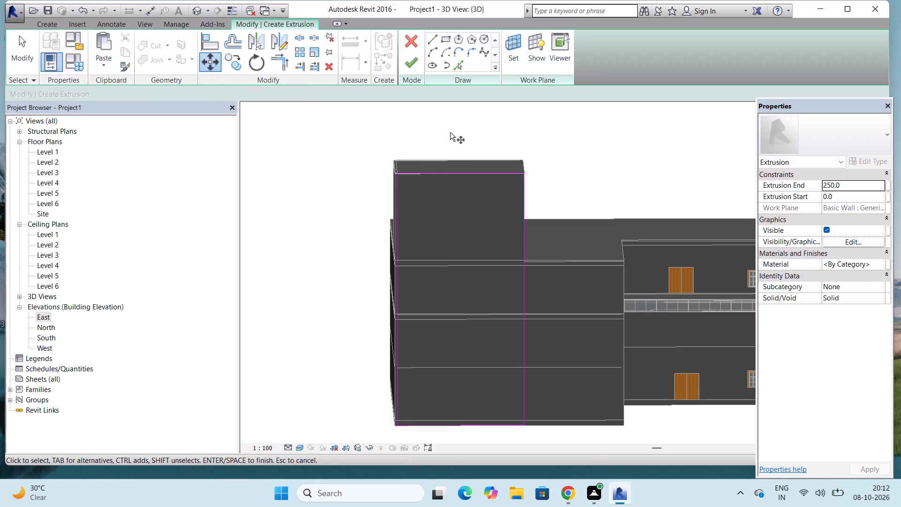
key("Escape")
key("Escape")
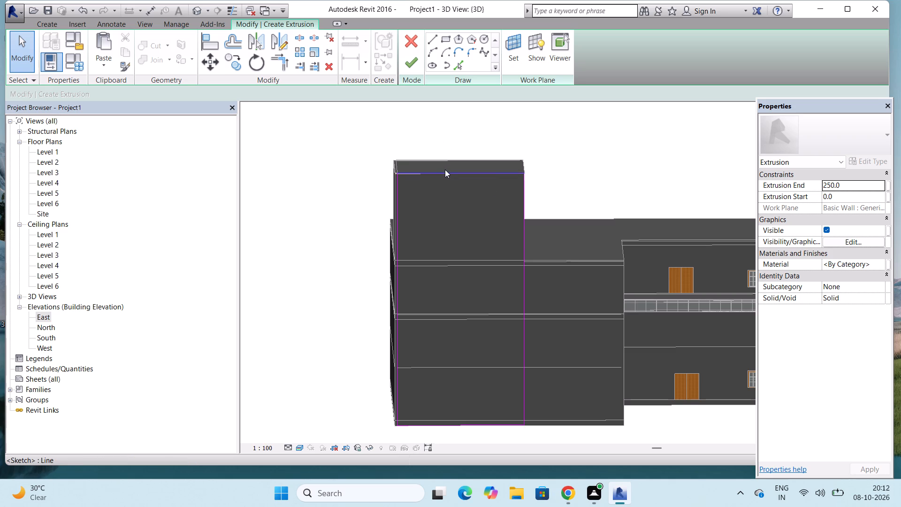
Raise the top line of the extrusion sketch above the rooftop room's ceiling.
left_click_drag(445, 173, 450, 147)
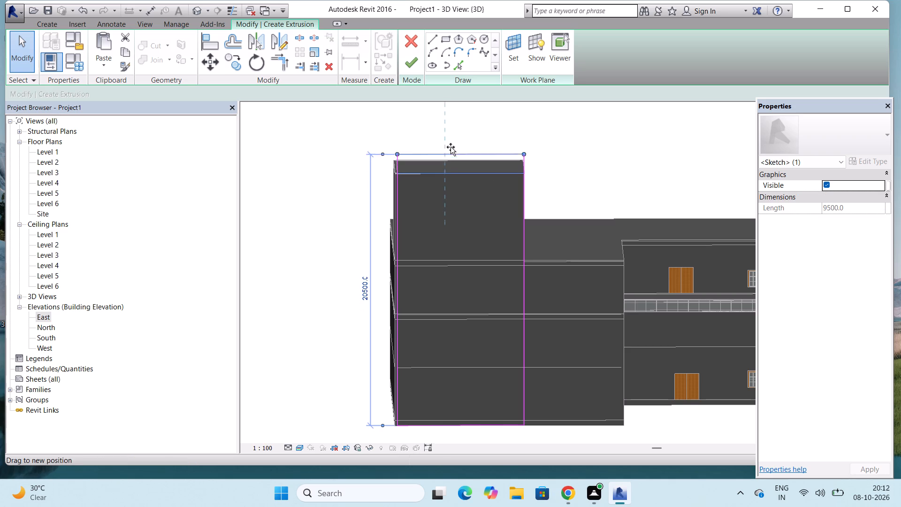
left_click_drag(450, 147, 452, 136)
key("Escape")
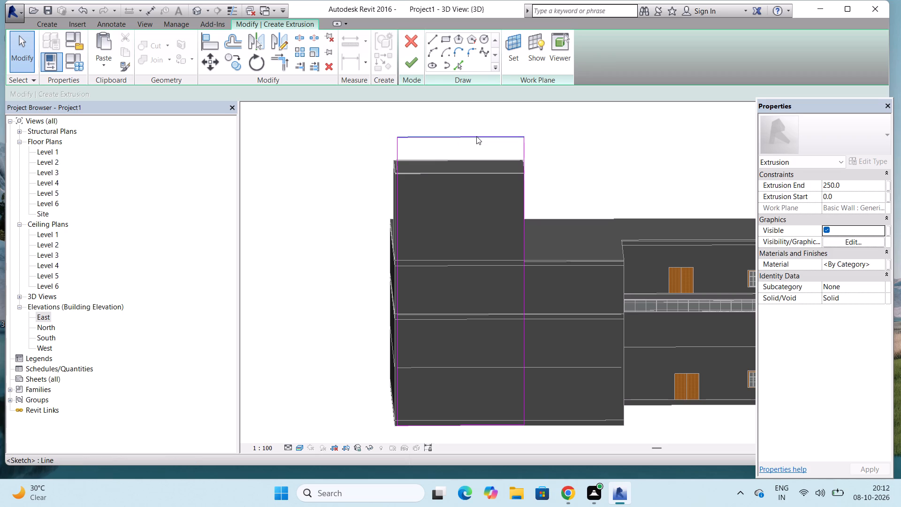
Delete the straight top line of the extrusion sketch above the rooftop room.
left_click(471, 136)
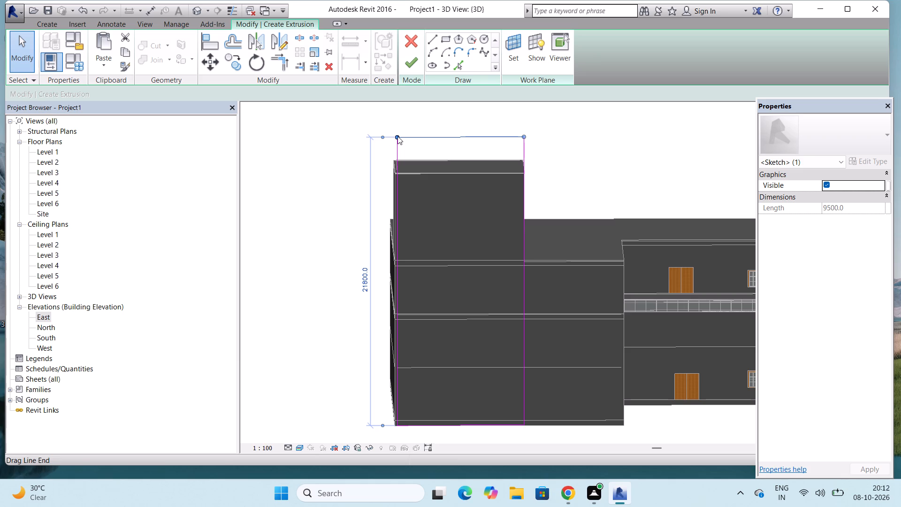
left_click_drag(397, 136, 401, 163)
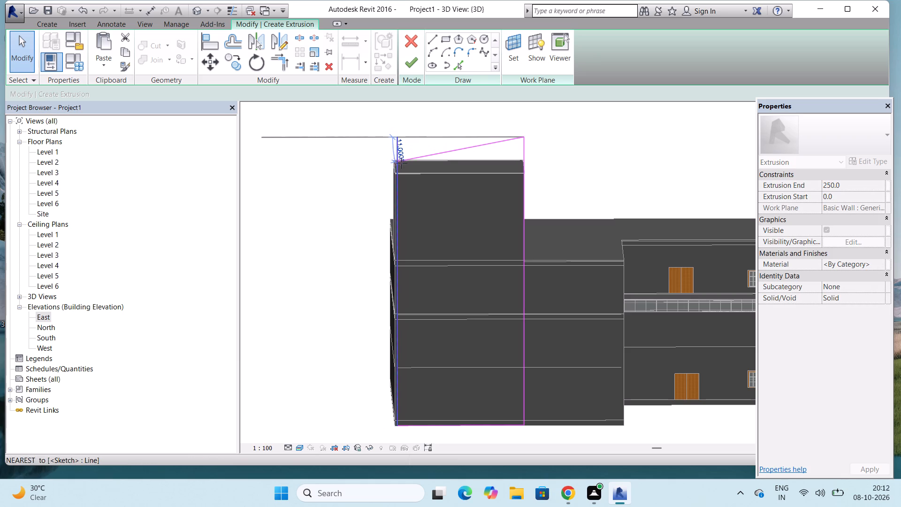
left_click_drag(401, 163, 397, 174)
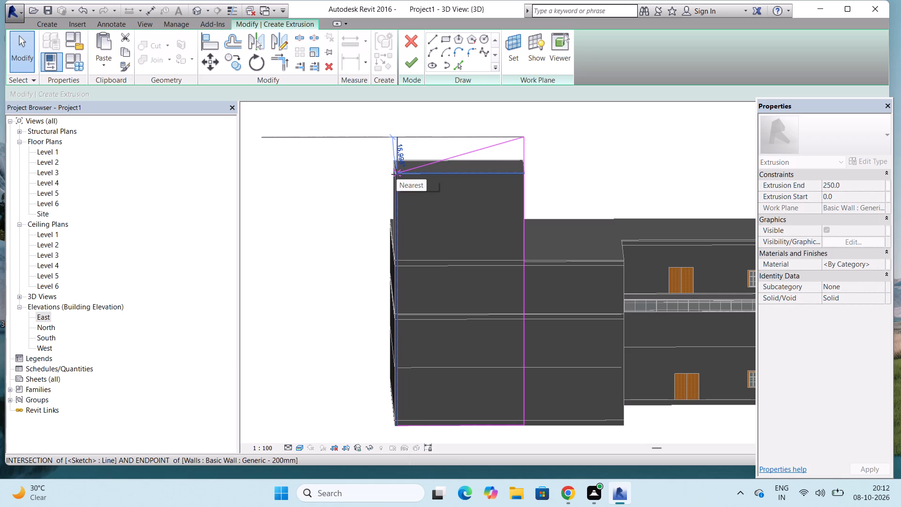
left_click_drag(397, 174, 397, 156)
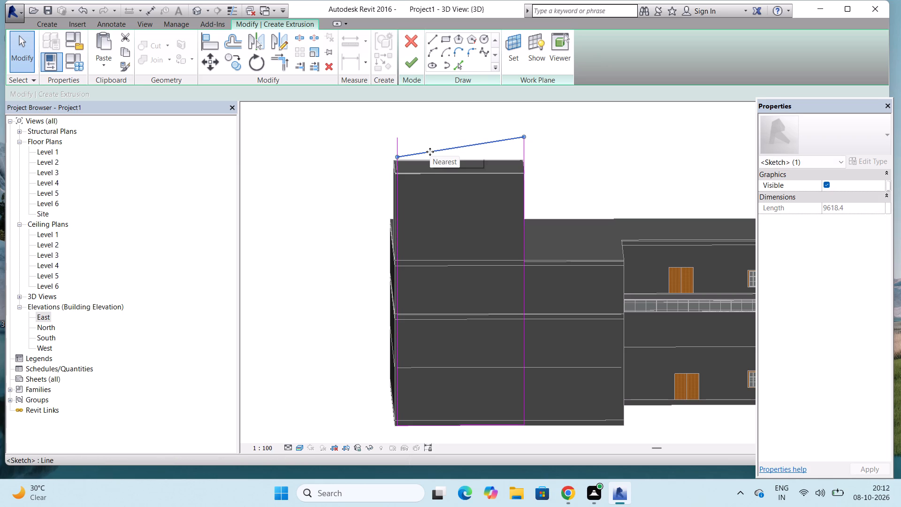
key("Delete")
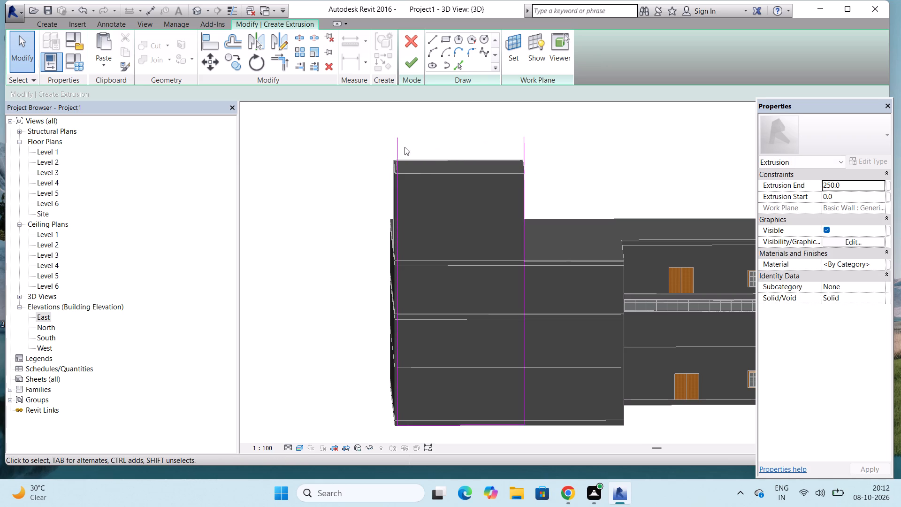
Shorten the extrusion sketch's vertical line at the building's outer corner to 20500 mm by lowering its top end.
left_click(397, 143)
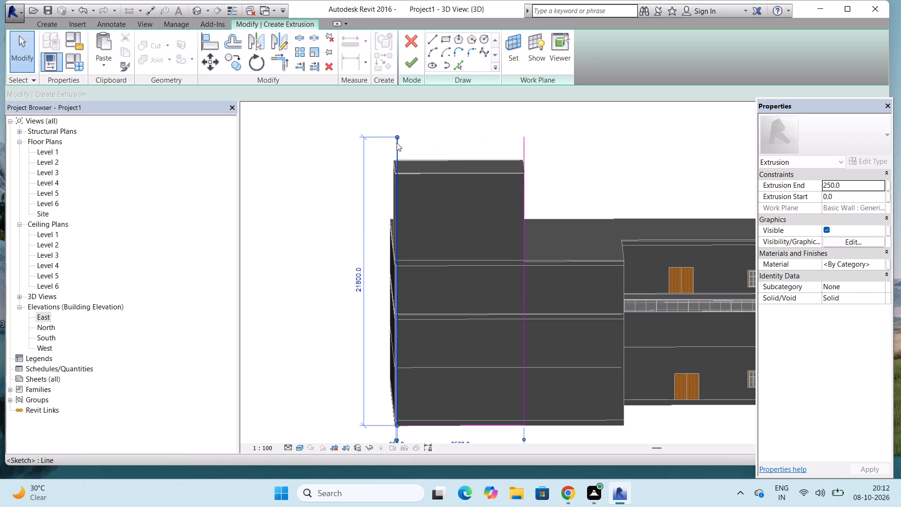
left_click_drag(397, 138, 397, 144)
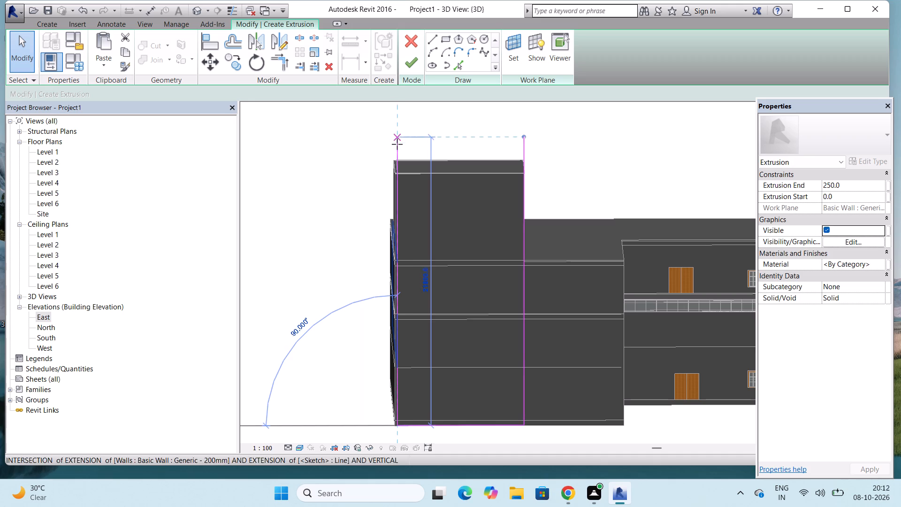
left_click_drag(397, 144, 398, 152)
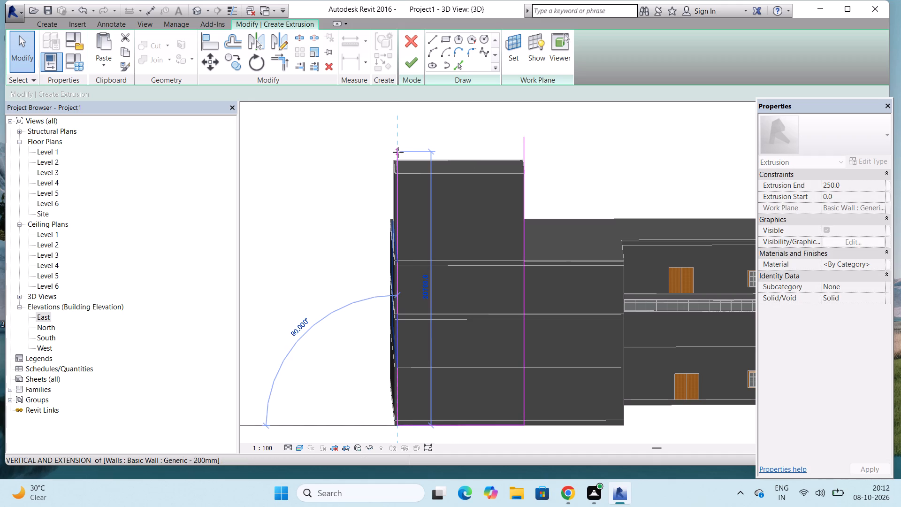
left_click_drag(398, 152, 398, 154)
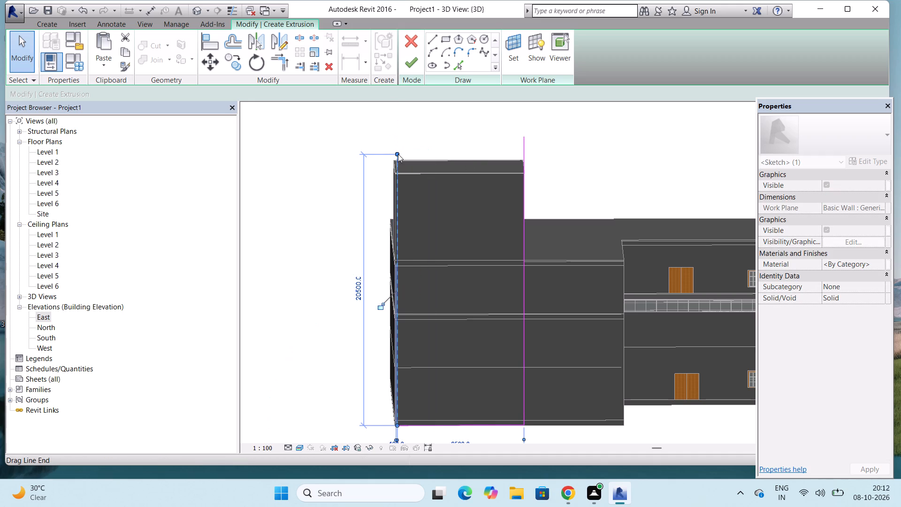
key("Escape")
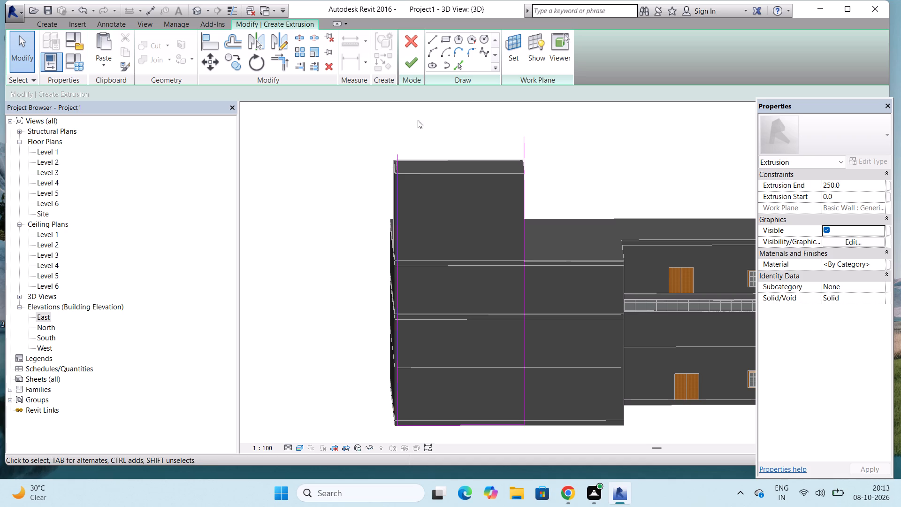
Close the top of the extrusion sketch with a shallow upward-bulging arc of about 22 degrees between the two vertical lines' upper ends.
left_click(433, 51)
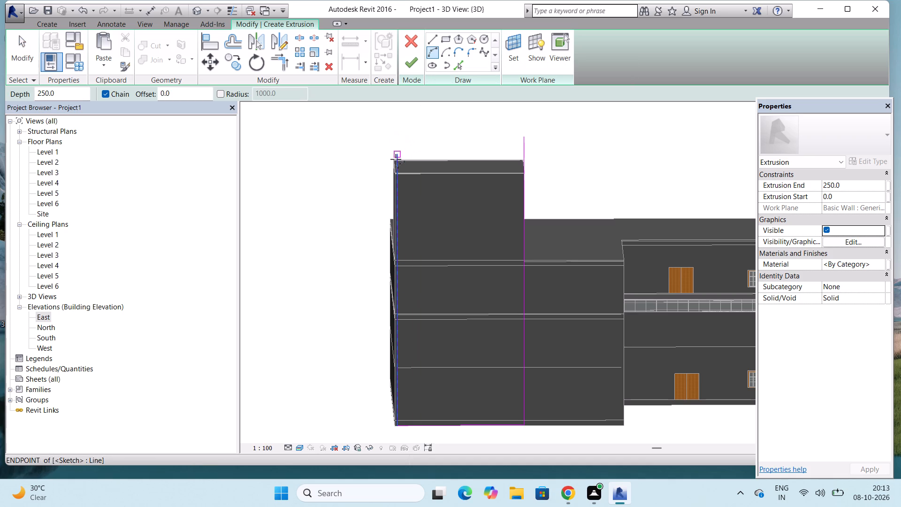
left_click(396, 154)
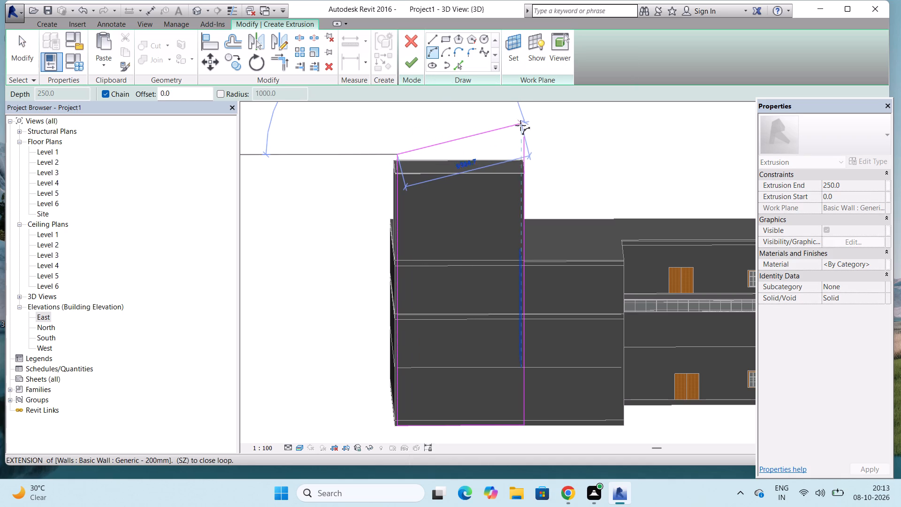
left_click(520, 133)
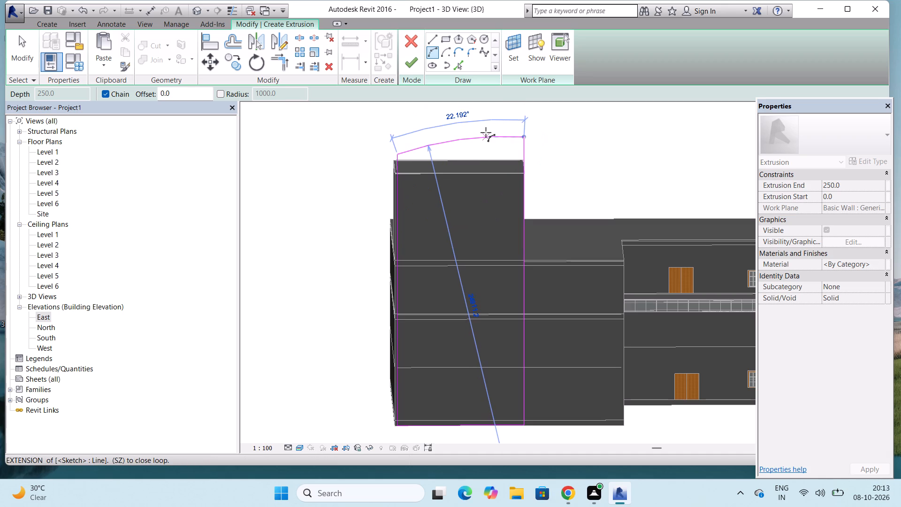
left_click(486, 132)
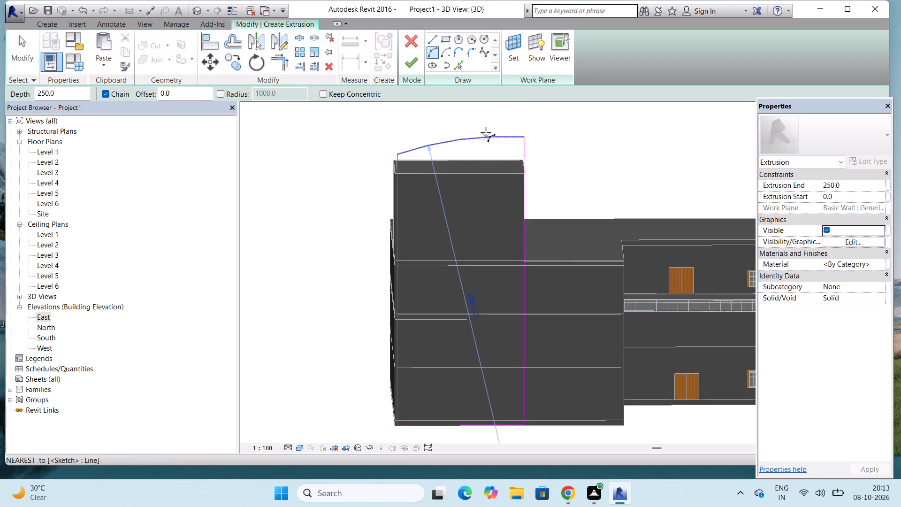
key("Escape")
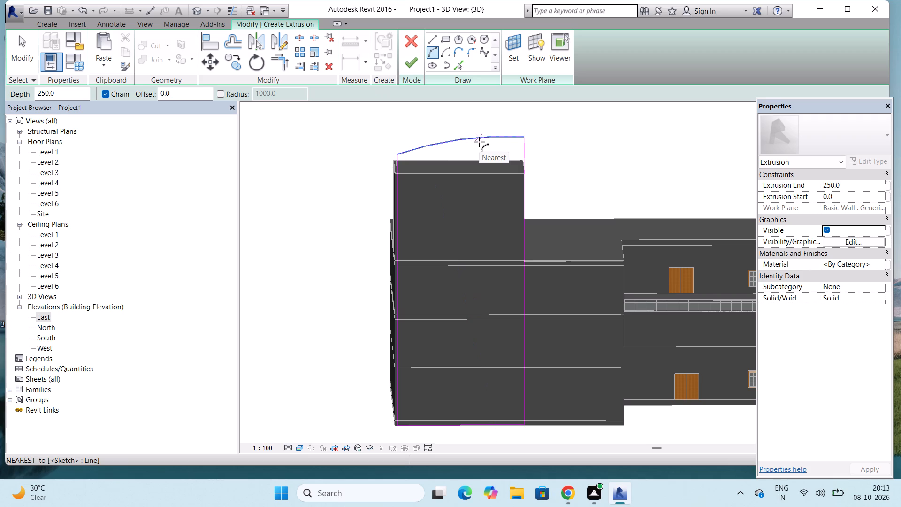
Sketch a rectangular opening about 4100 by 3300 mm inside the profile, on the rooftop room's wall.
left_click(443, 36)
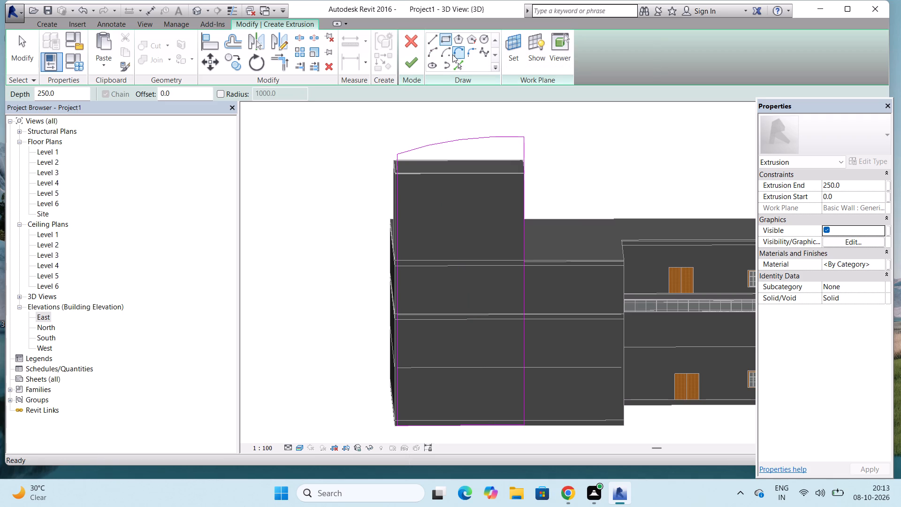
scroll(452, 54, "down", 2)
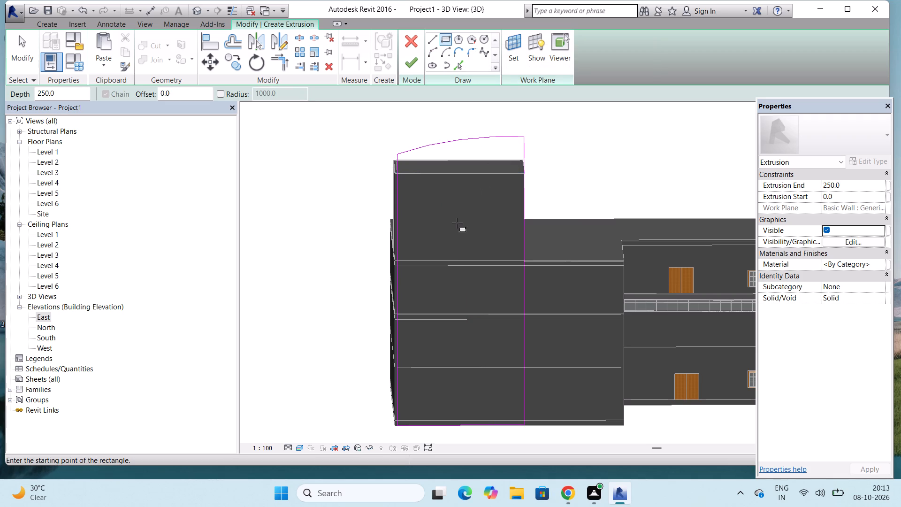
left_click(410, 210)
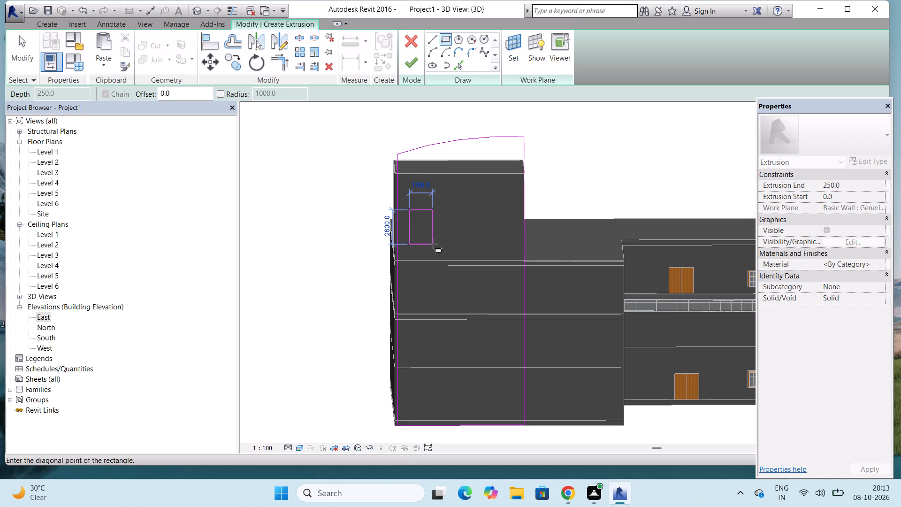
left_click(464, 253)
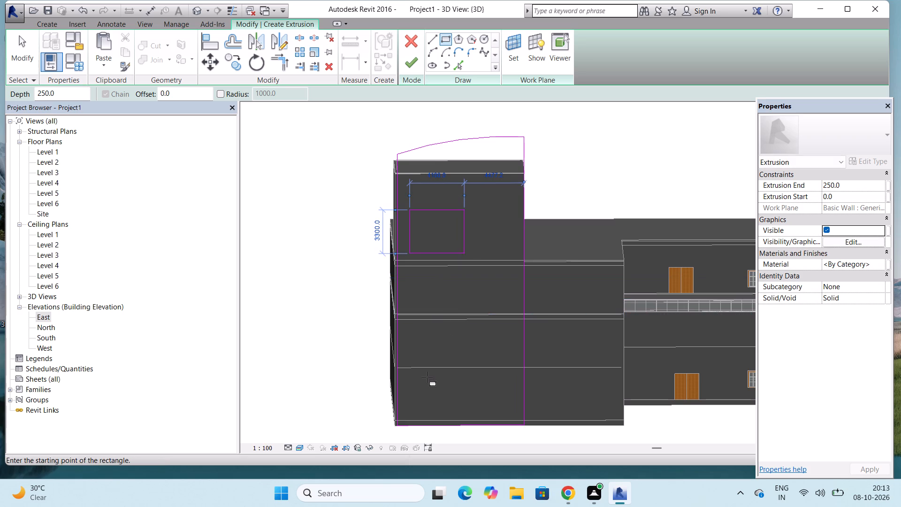
Sketch a rectangular opening about 4300 mm wide inside the profile, across the two lowest storeys.
scroll(443, 293, "down", 1)
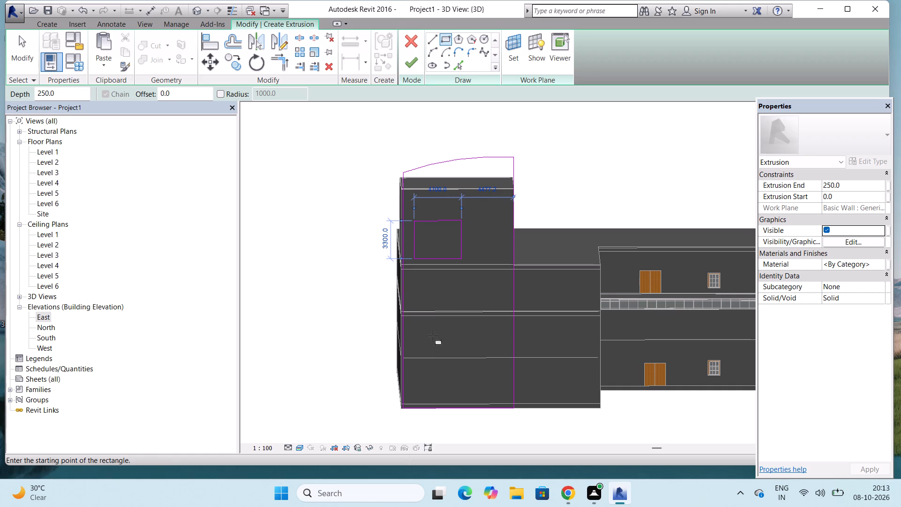
left_click(433, 326)
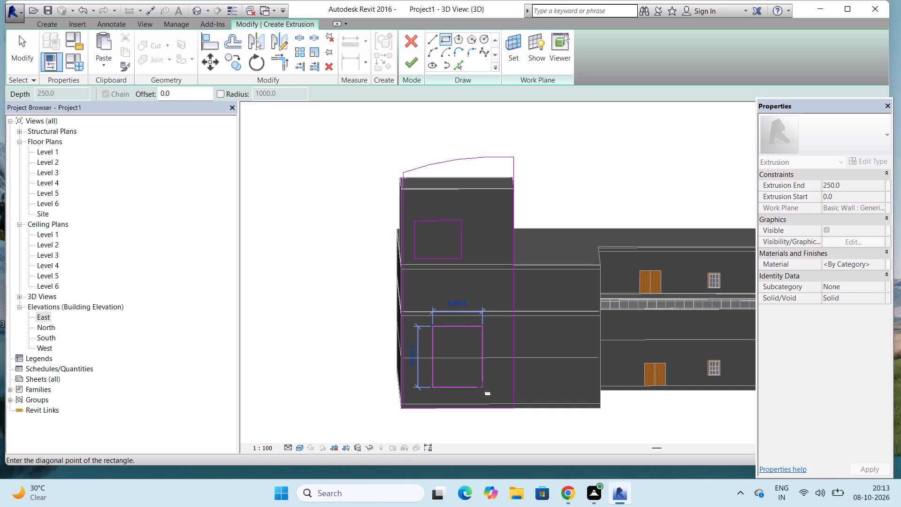
left_click(482, 387)
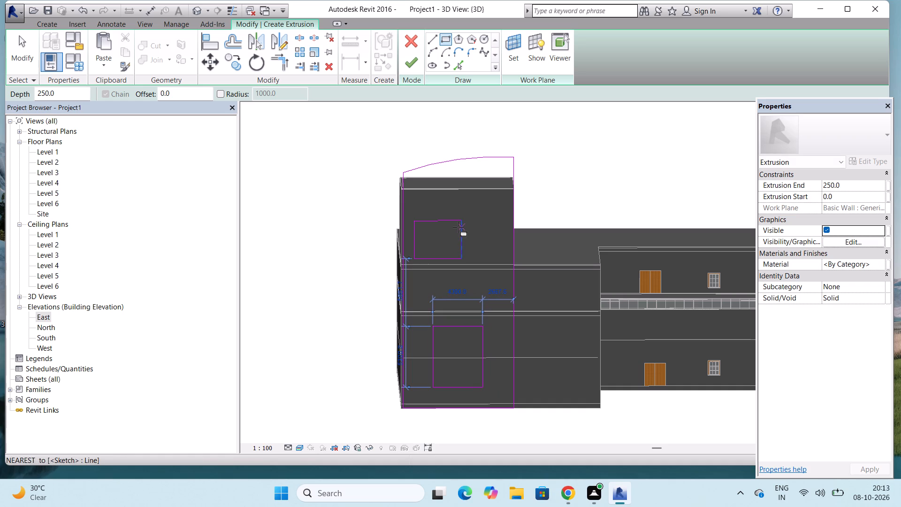
key("Escape")
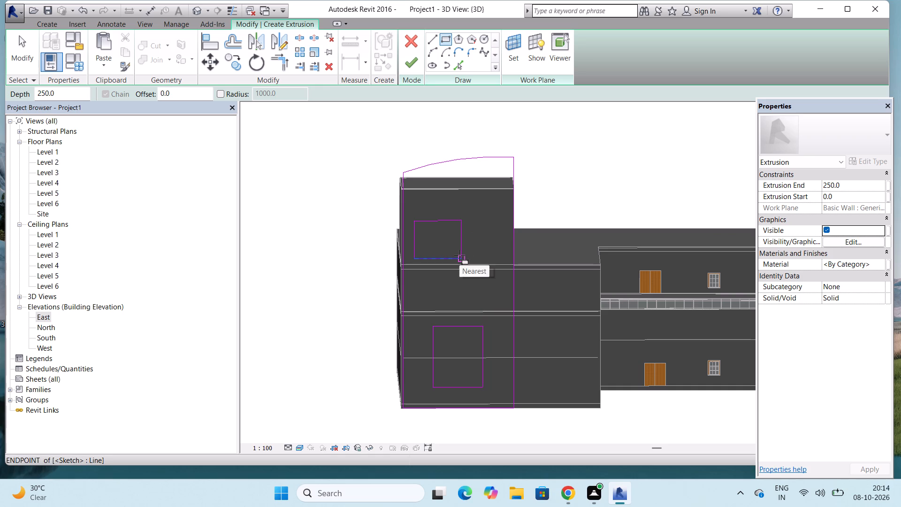
key("Escape")
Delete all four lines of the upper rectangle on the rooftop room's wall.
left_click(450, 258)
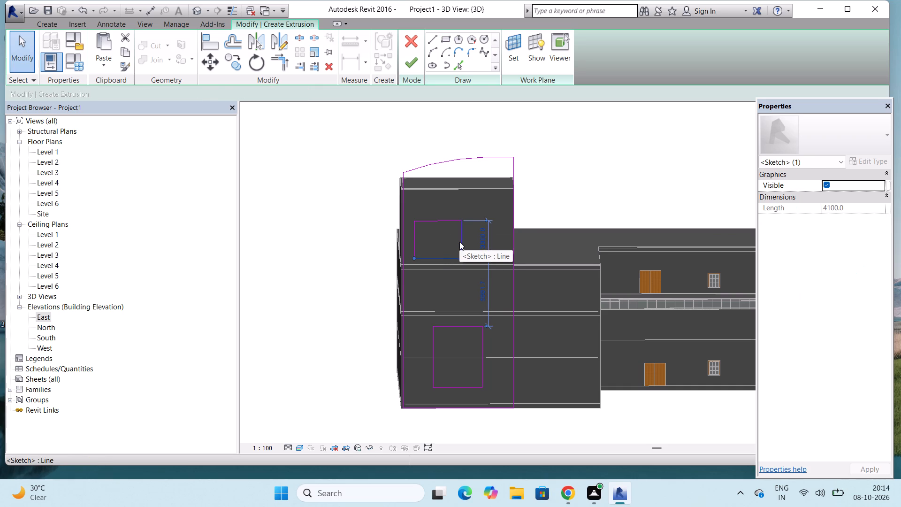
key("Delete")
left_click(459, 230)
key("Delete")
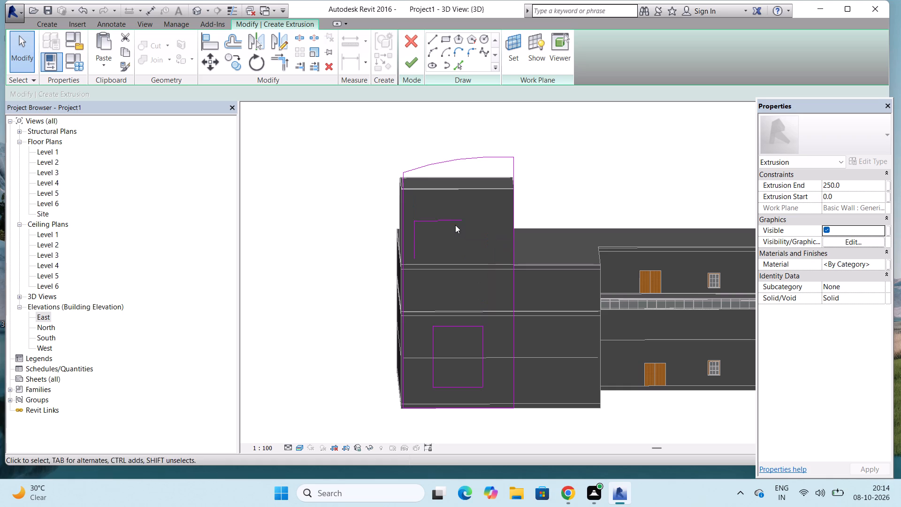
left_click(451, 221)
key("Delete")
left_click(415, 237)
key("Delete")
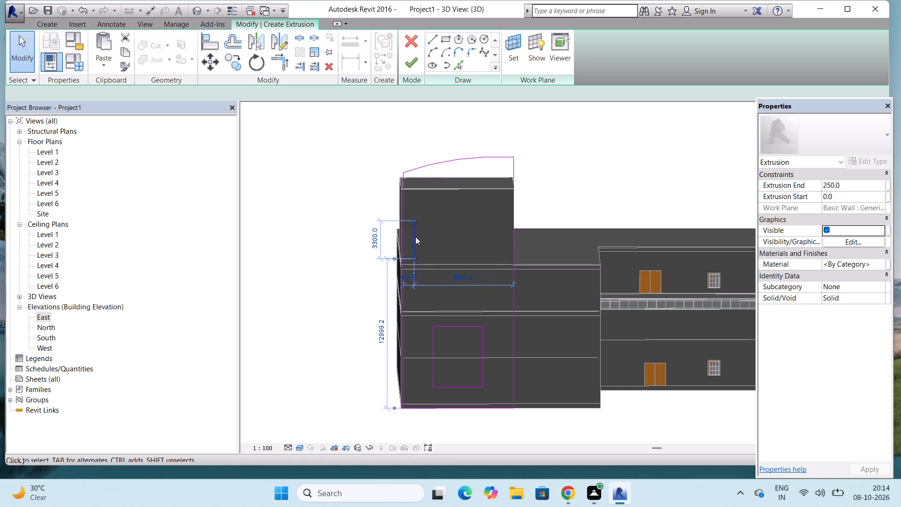
Copy the four lines of the lower rectangular opening straight up so the copy straddles the rooftop room's base.
left_click(466, 323)
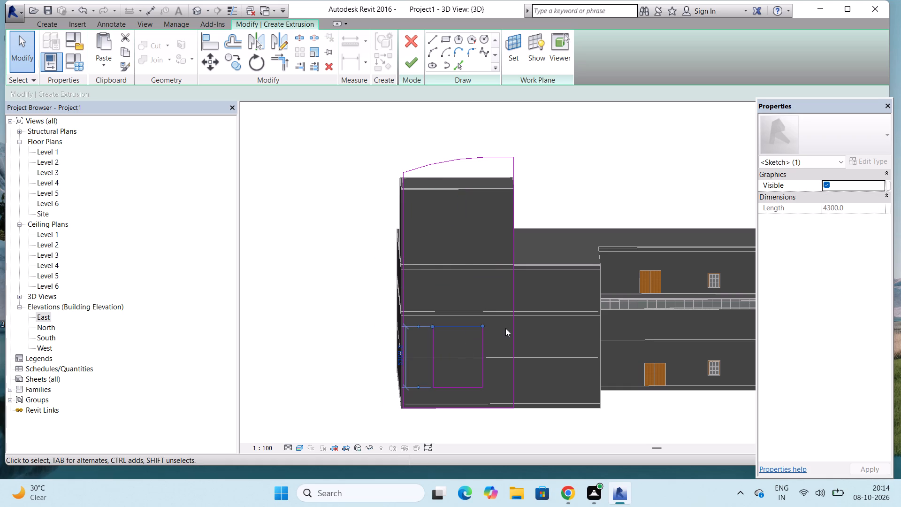
left_click_drag(496, 325, 428, 315)
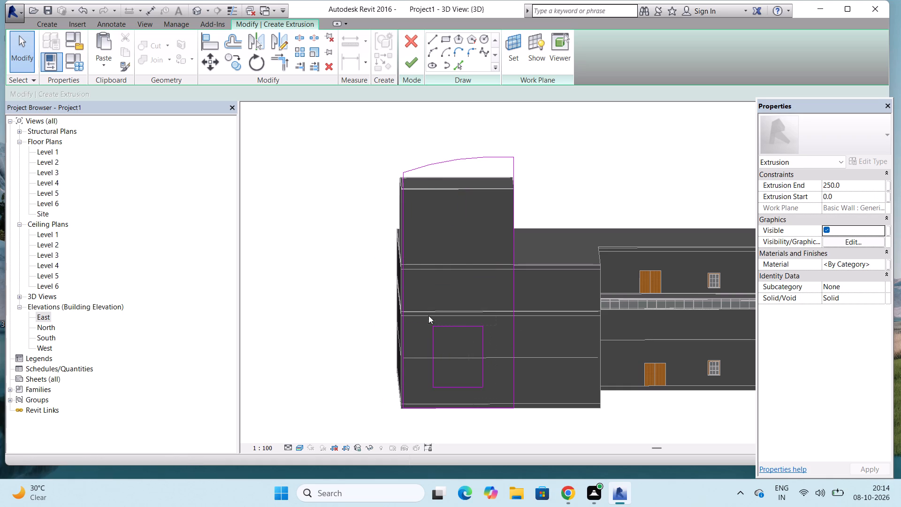
left_click_drag(428, 315, 431, 387)
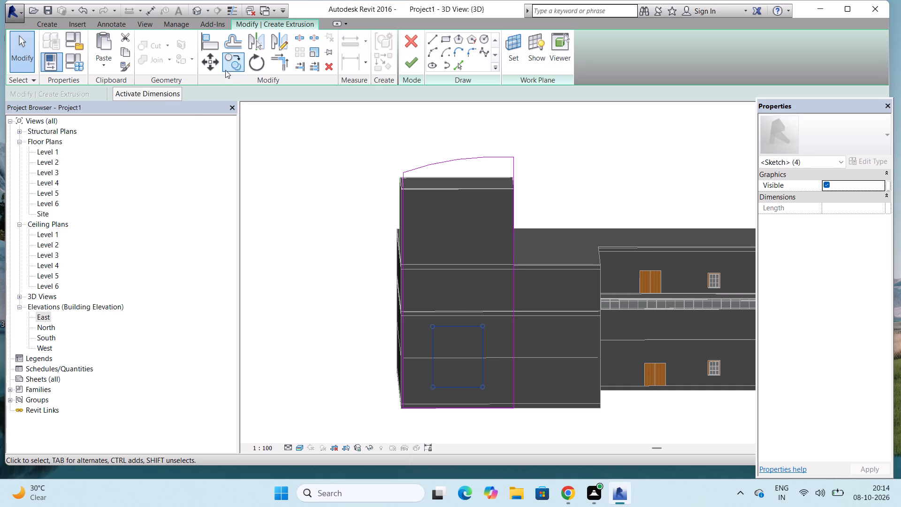
left_click(235, 57)
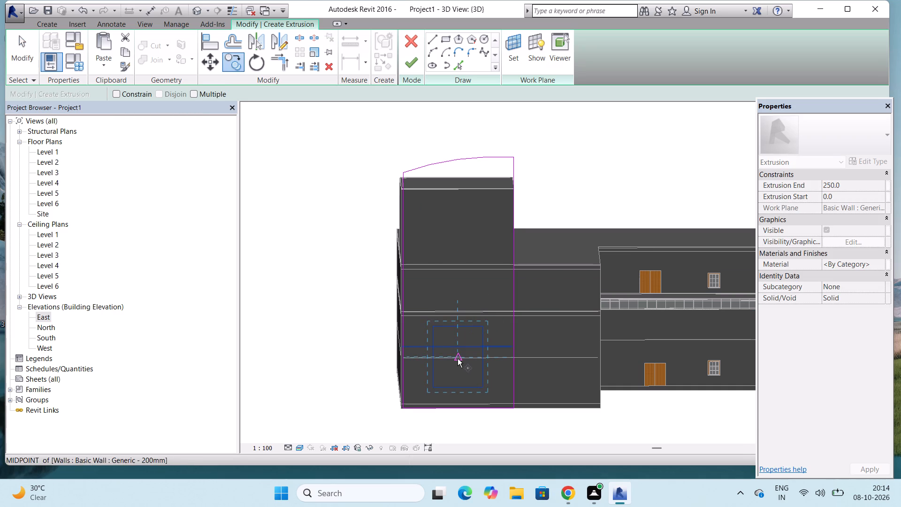
left_click(458, 359)
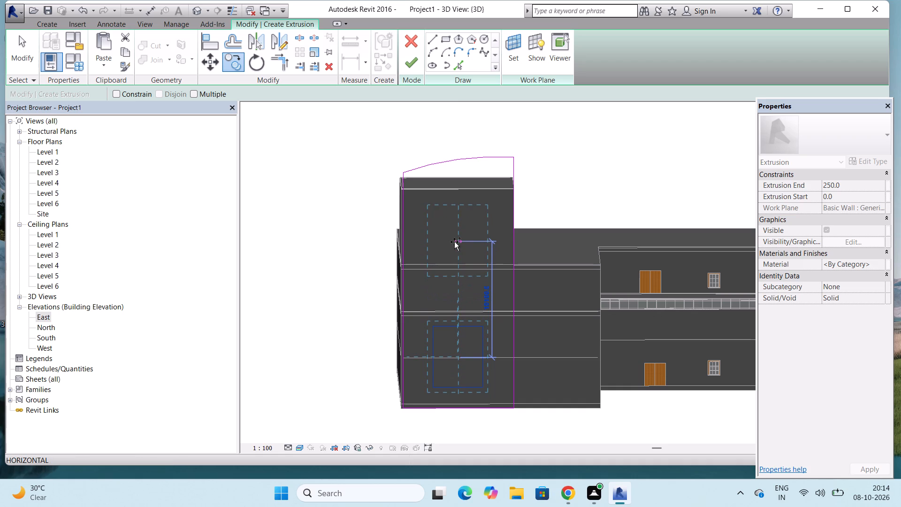
left_click(453, 254)
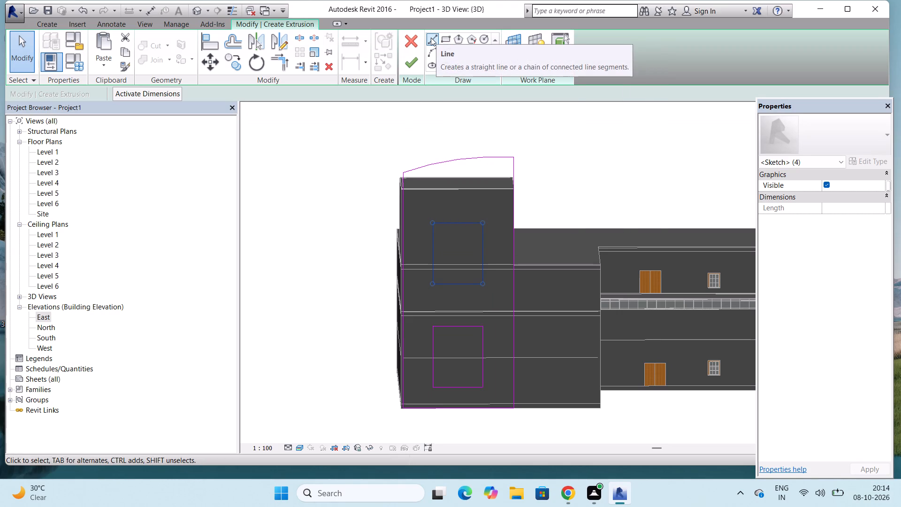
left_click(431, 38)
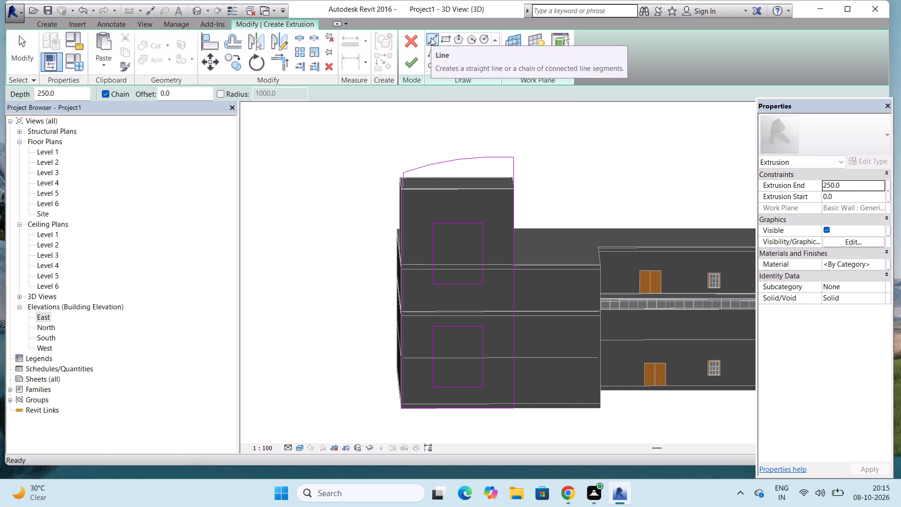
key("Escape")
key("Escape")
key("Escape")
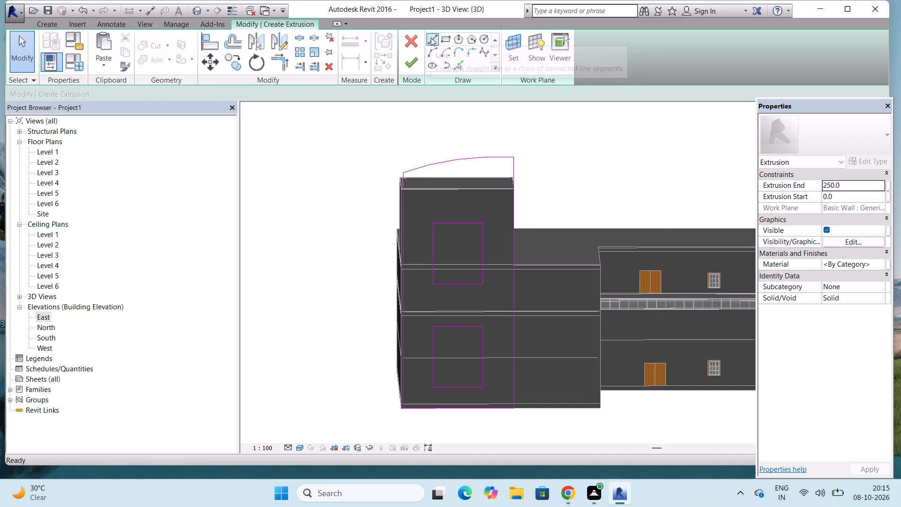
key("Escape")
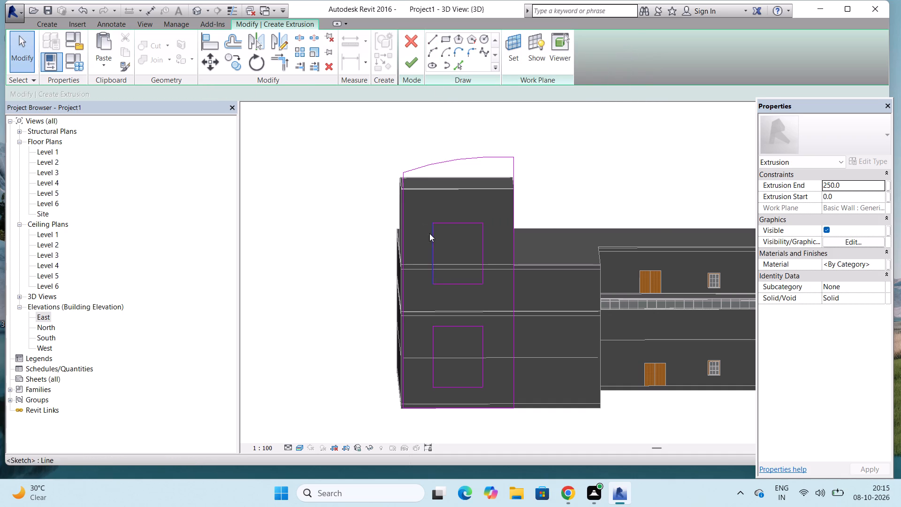
Delete the bottom line of the upper rectangular opening and the top line of the lower one.
left_click(466, 285)
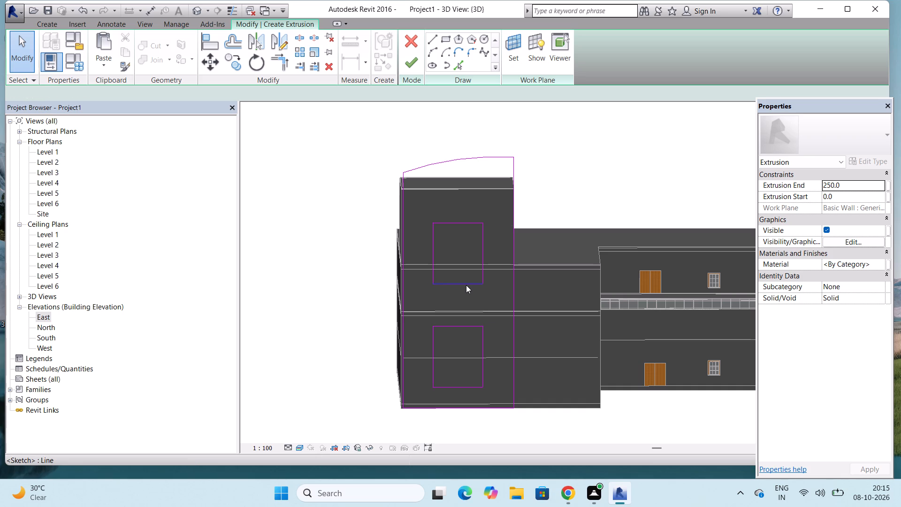
key("Delete")
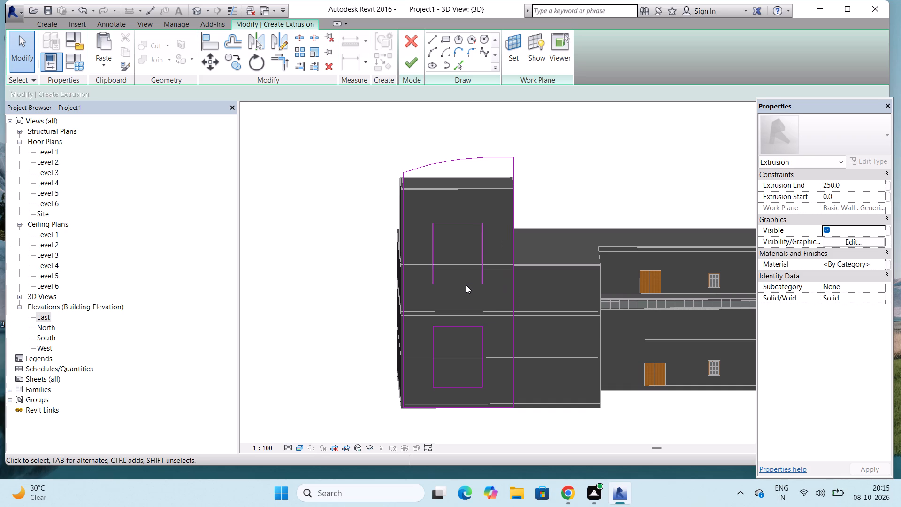
left_click(459, 326)
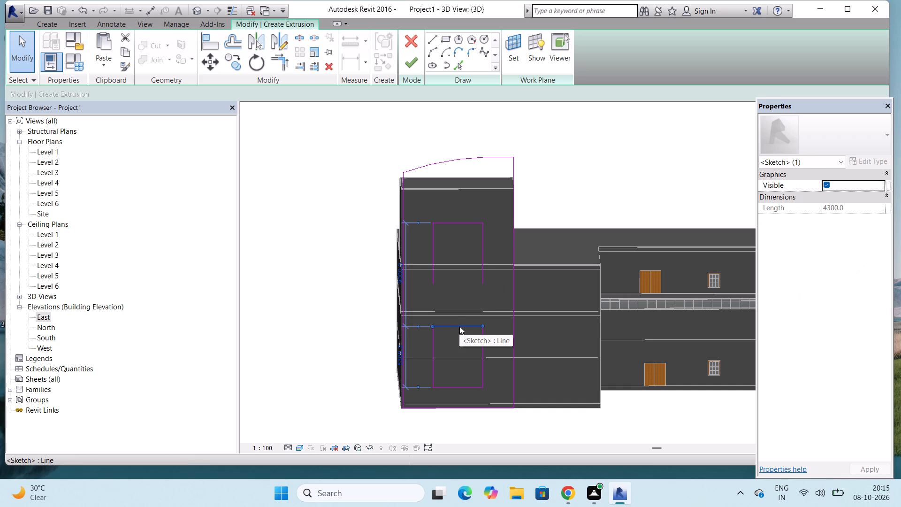
key("Delete")
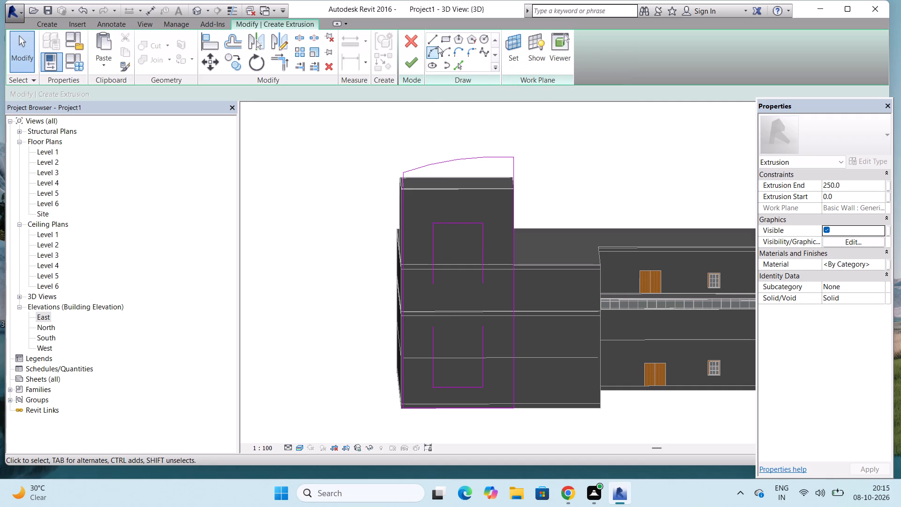
Sketch a rectangle about 13570 mm wide that joins the open ends of both openings and extends past the profile's right edge.
left_click(450, 39)
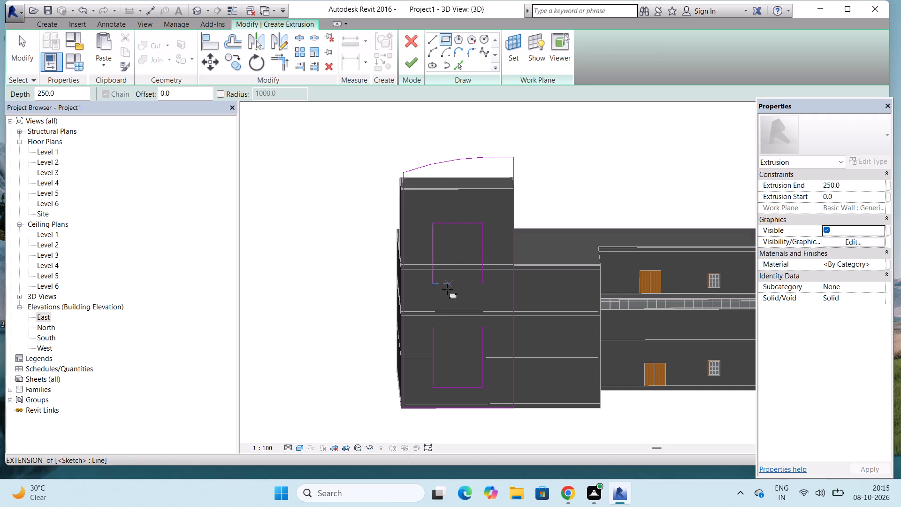
left_click(435, 284)
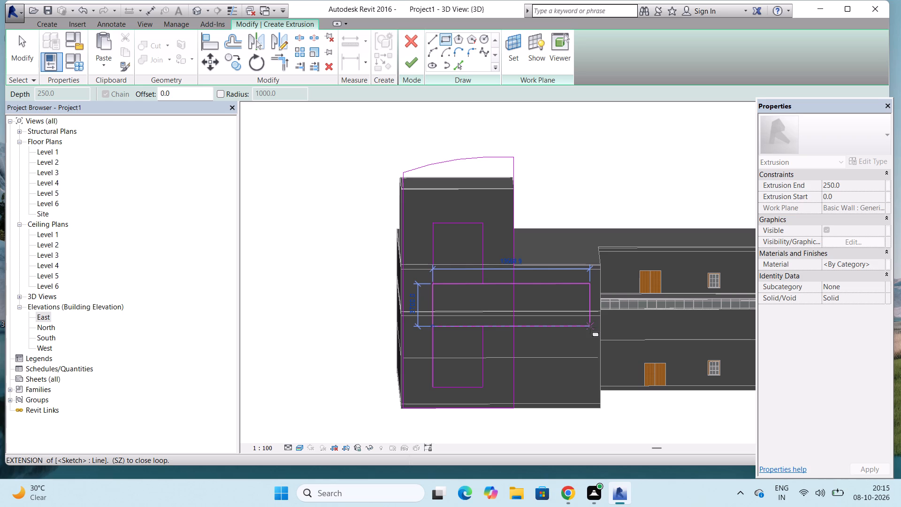
left_click(590, 328)
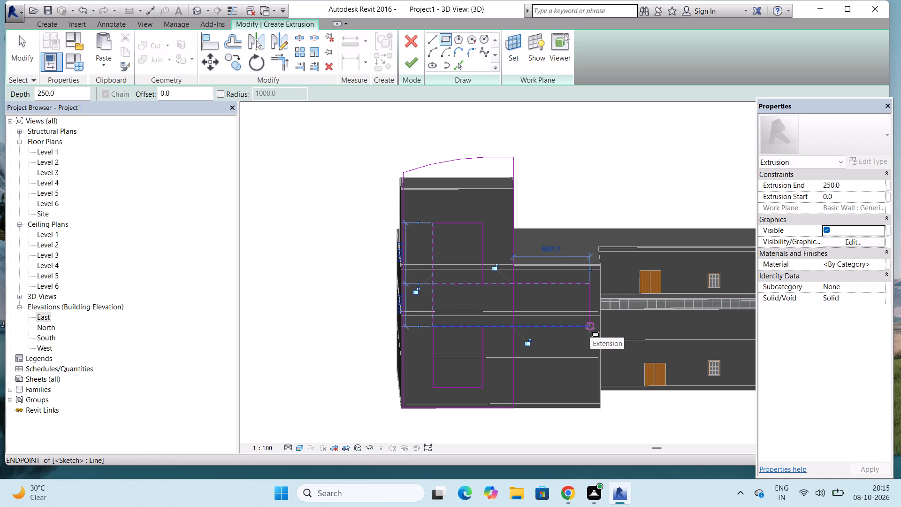
key("Escape")
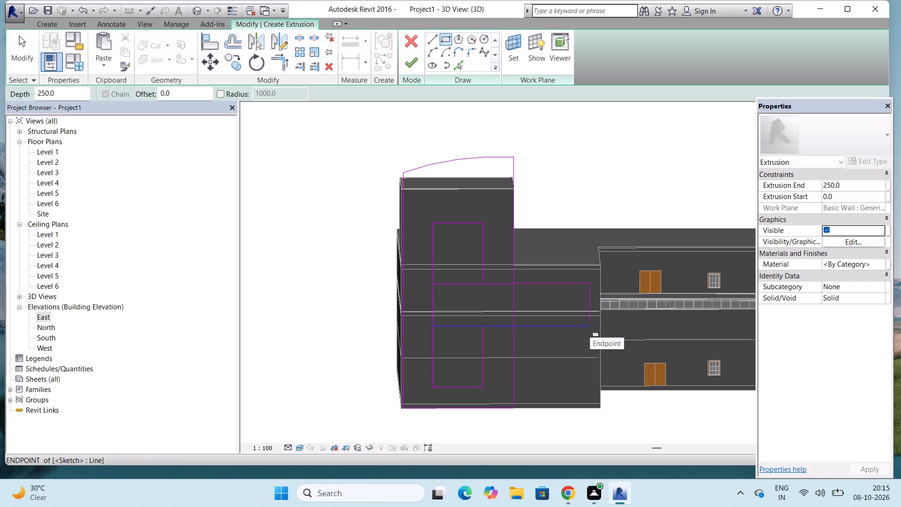
Sketch a smaller rectangle inside the upper opening, slightly inset from its outline.
left_click(447, 38)
scroll(455, 243, "up", 2)
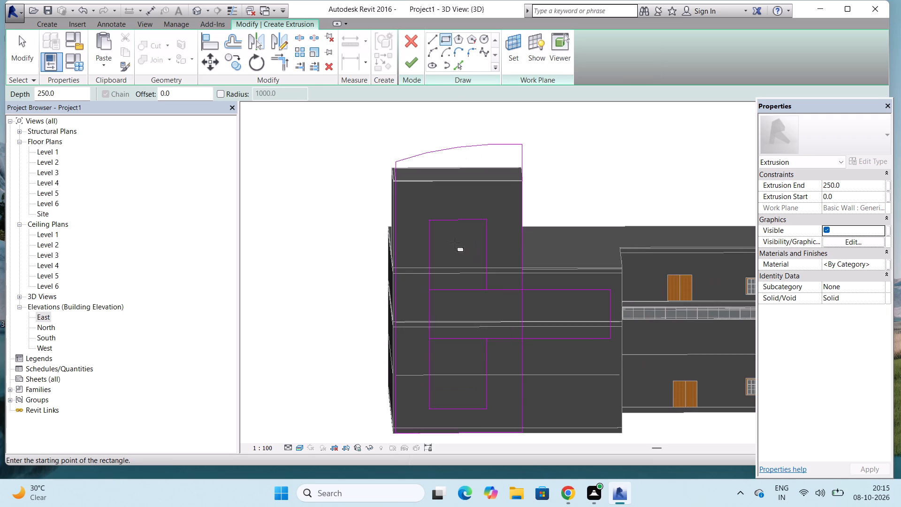
scroll(440, 243, "up", 4)
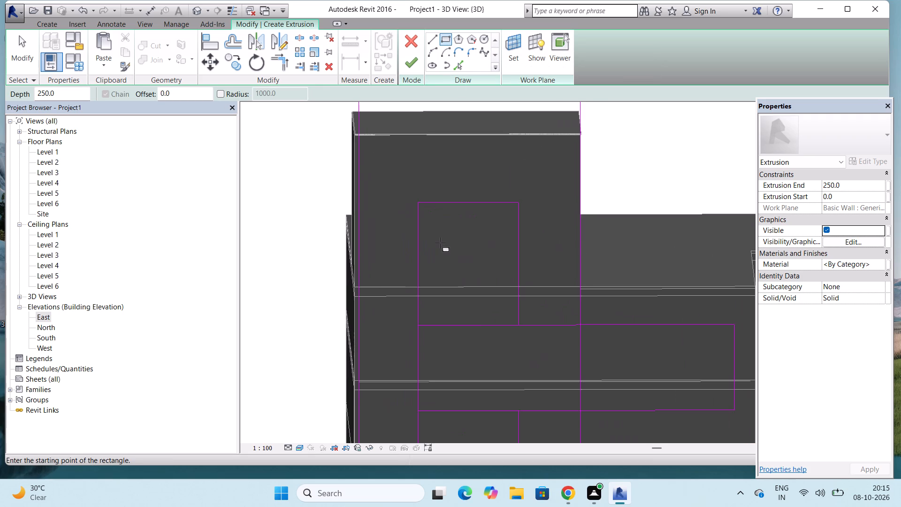
left_click(426, 211)
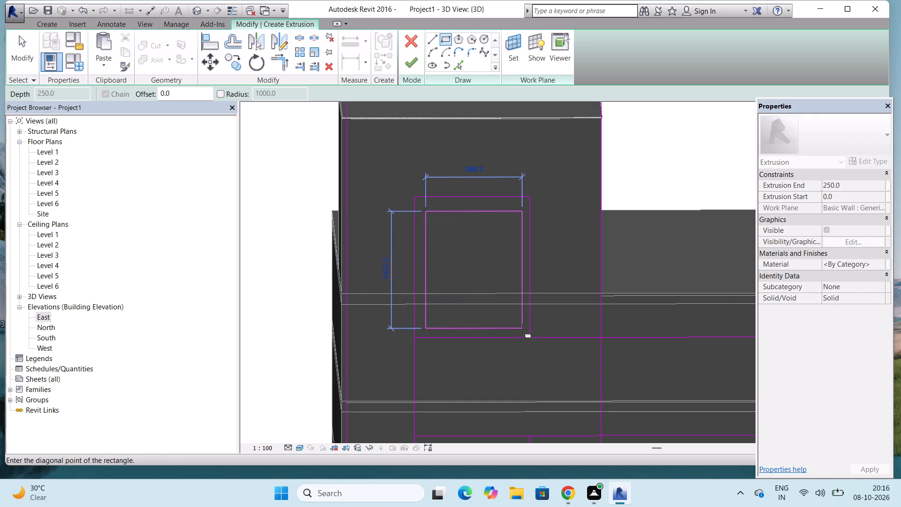
left_click(522, 329)
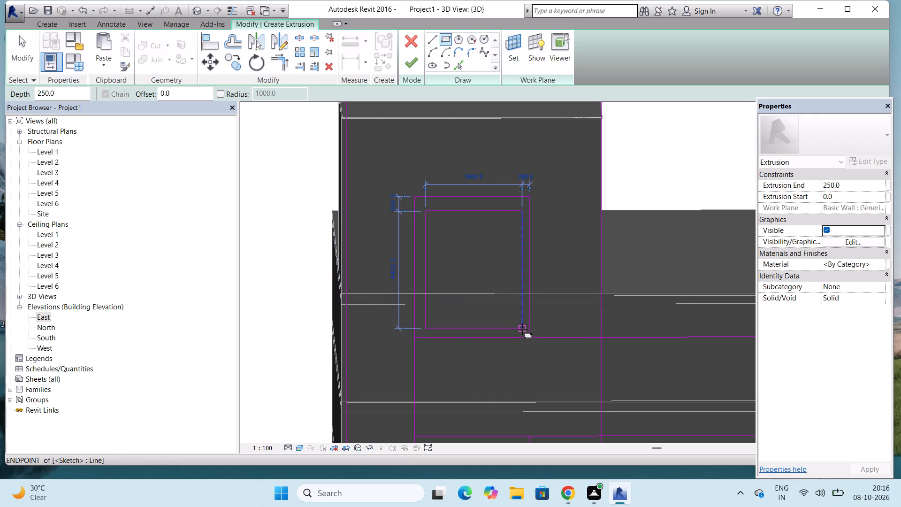
Sketch a matching inset rectangle inside the lower opening, with its sides aligned to the upper inner rectangle.
scroll(519, 209, "down", 4)
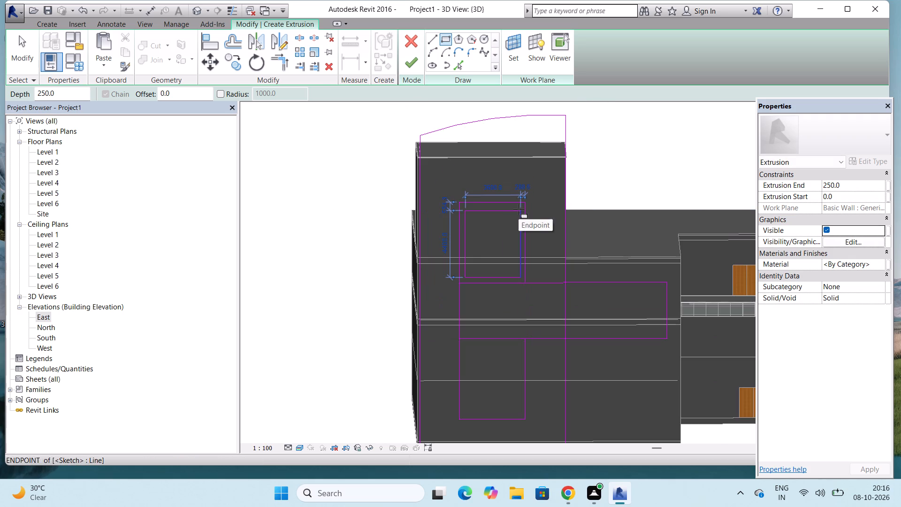
scroll(519, 209, "down", 2)
scroll(488, 323, "up", 3)
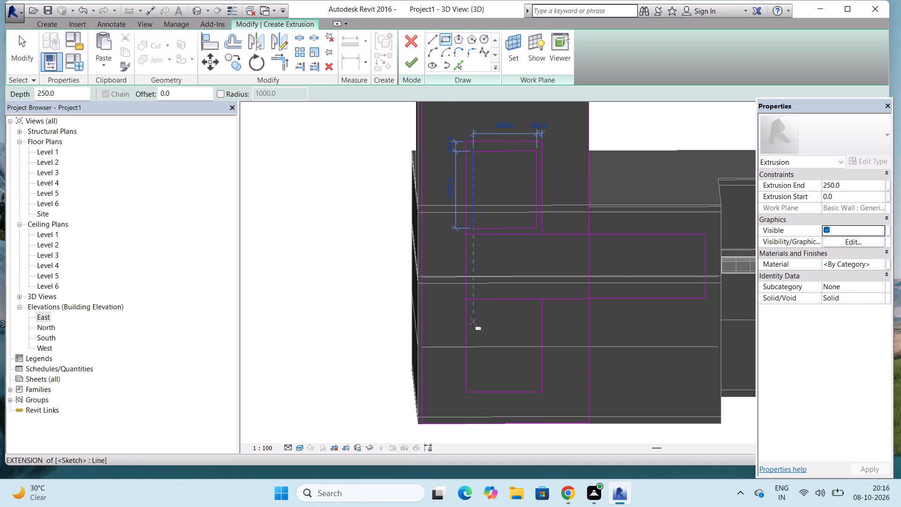
scroll(473, 322, "up", 2)
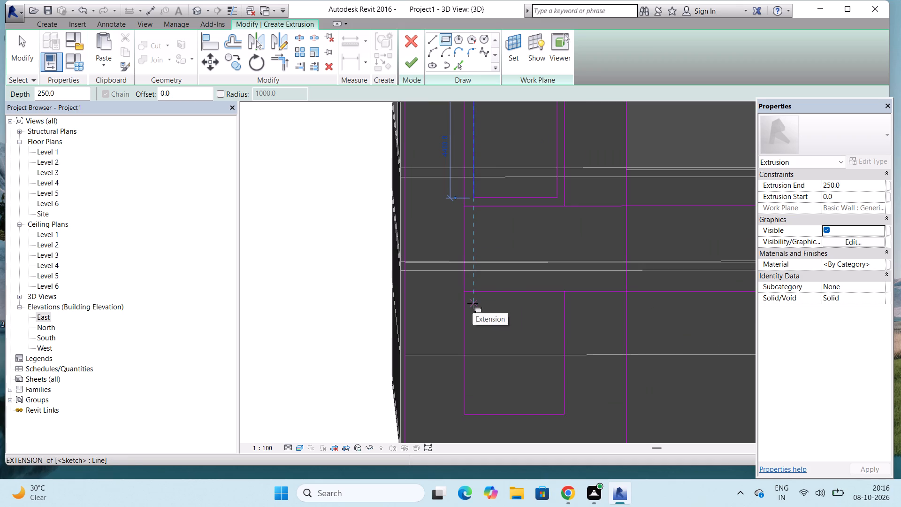
left_click(474, 306)
scroll(474, 306, "down", 2)
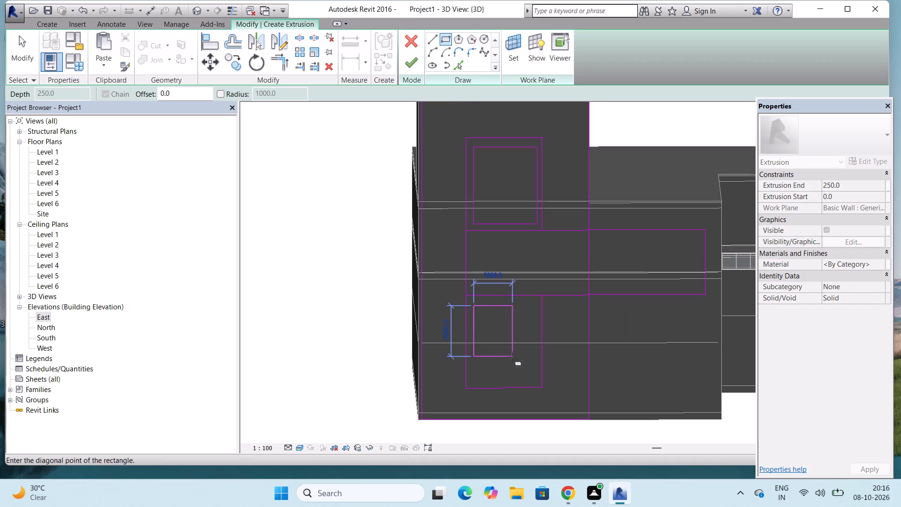
scroll(534, 379, "up", 4)
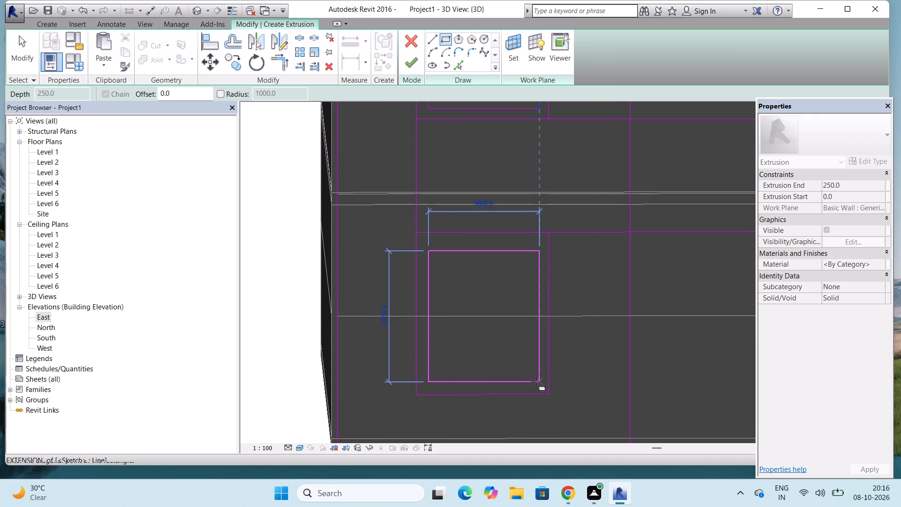
left_click(536, 382)
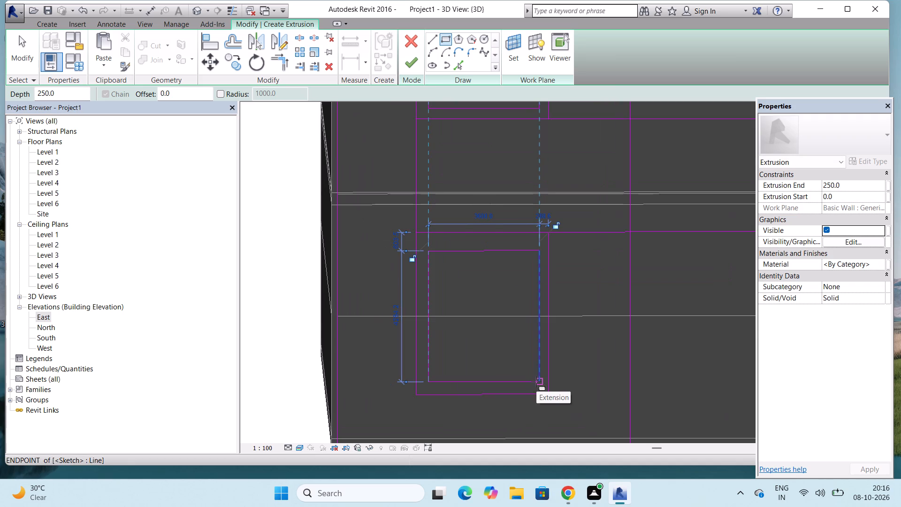
key("Escape")
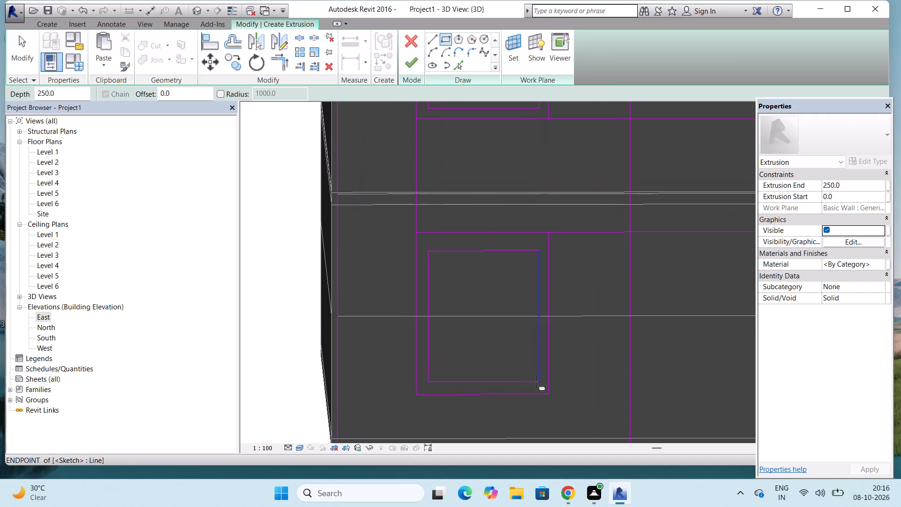
scroll(536, 382, "down", 5)
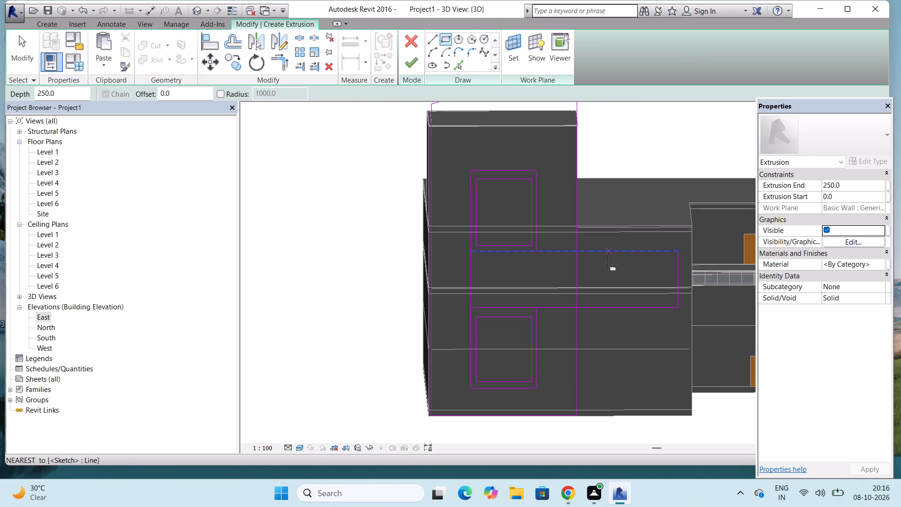
key("Escape")
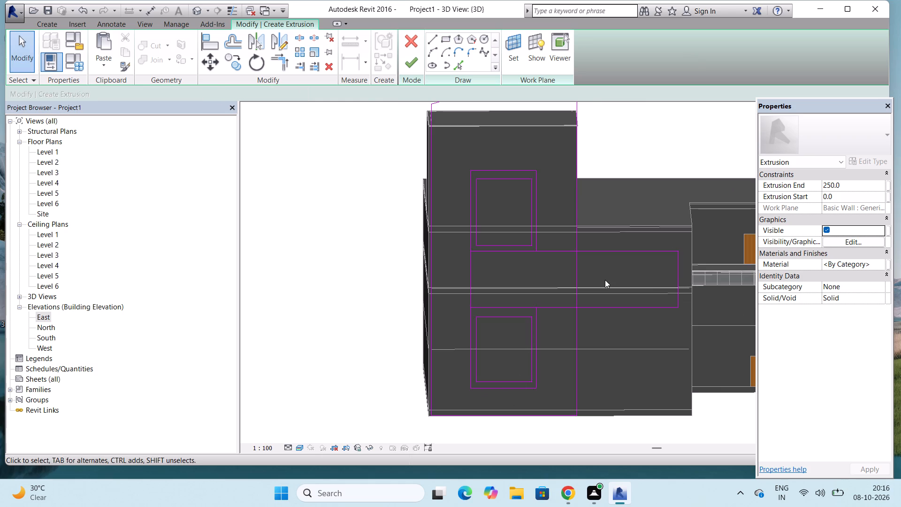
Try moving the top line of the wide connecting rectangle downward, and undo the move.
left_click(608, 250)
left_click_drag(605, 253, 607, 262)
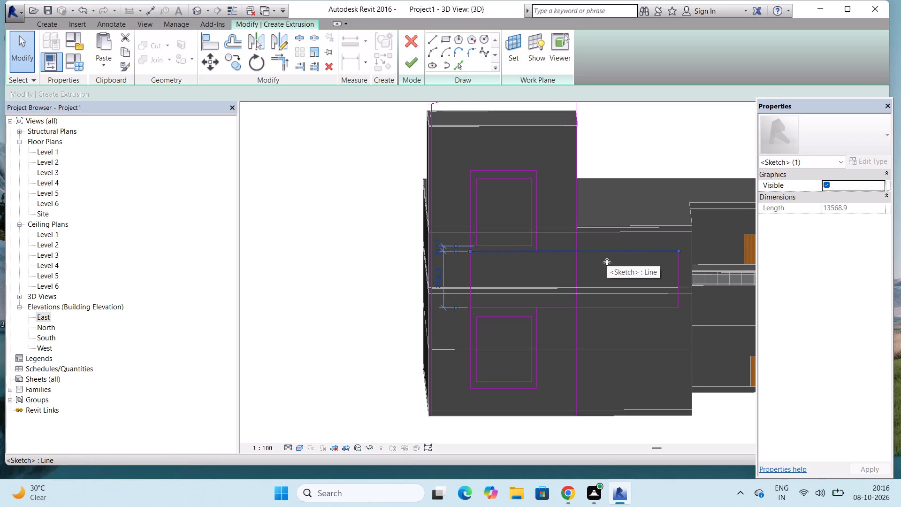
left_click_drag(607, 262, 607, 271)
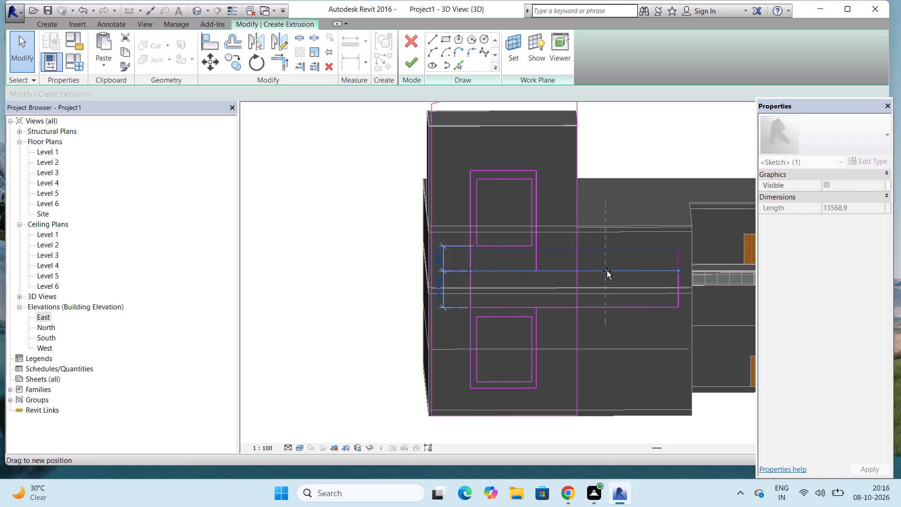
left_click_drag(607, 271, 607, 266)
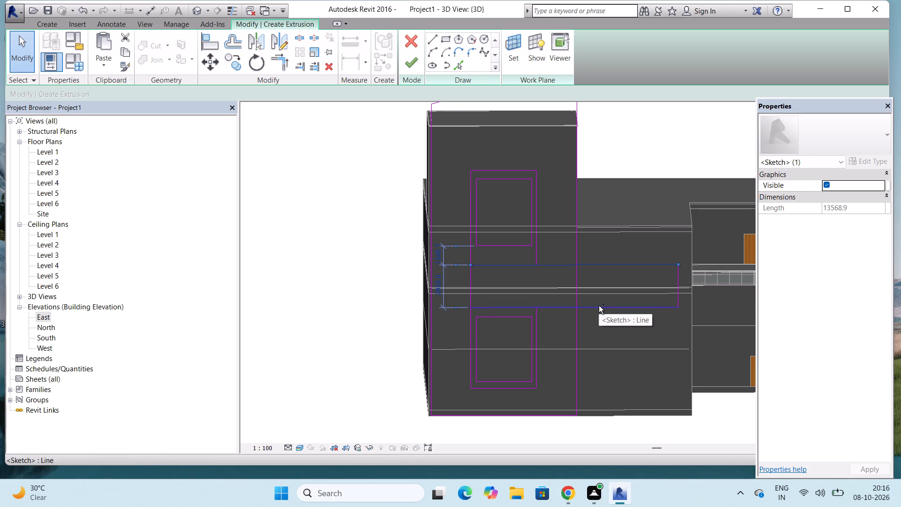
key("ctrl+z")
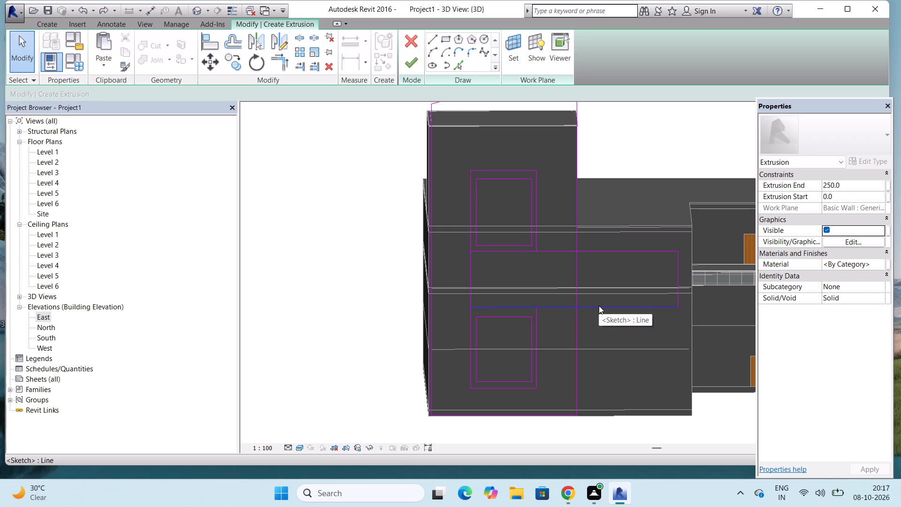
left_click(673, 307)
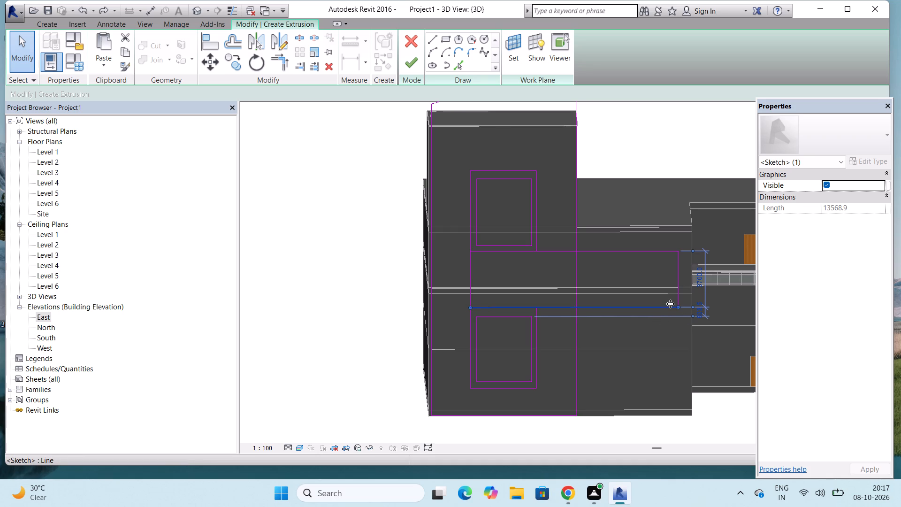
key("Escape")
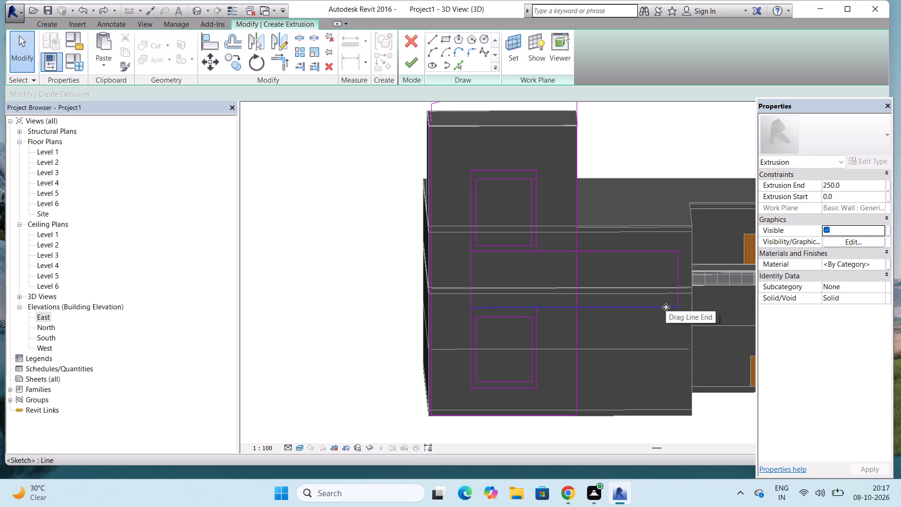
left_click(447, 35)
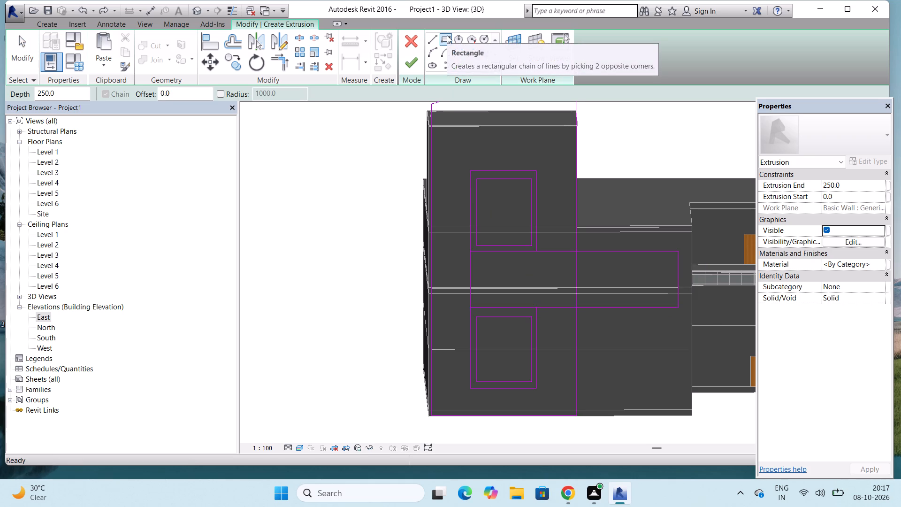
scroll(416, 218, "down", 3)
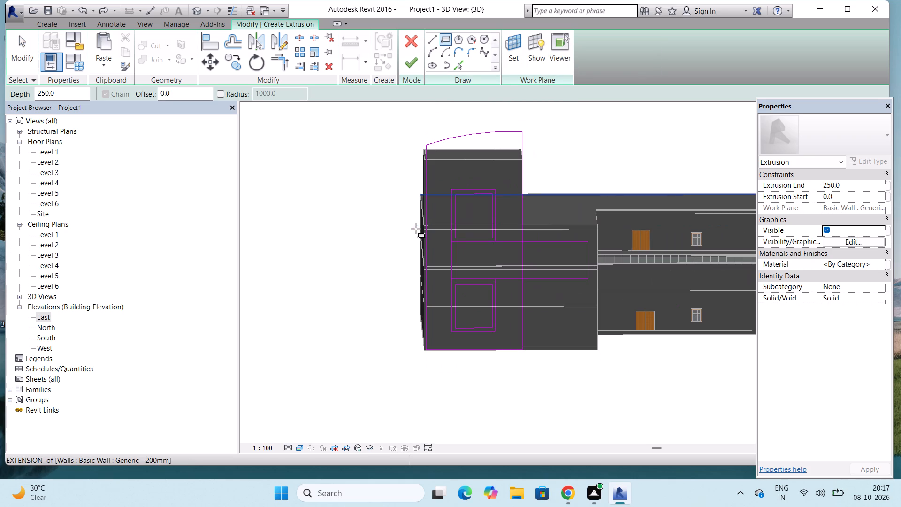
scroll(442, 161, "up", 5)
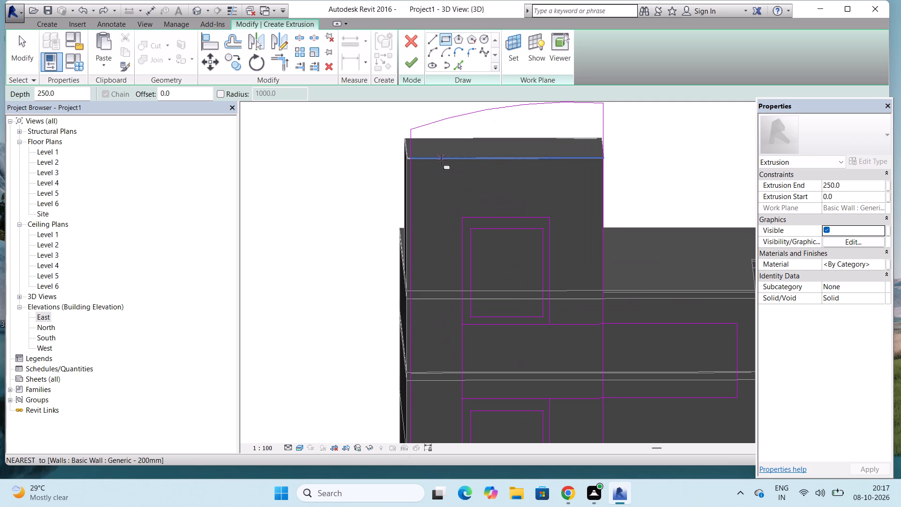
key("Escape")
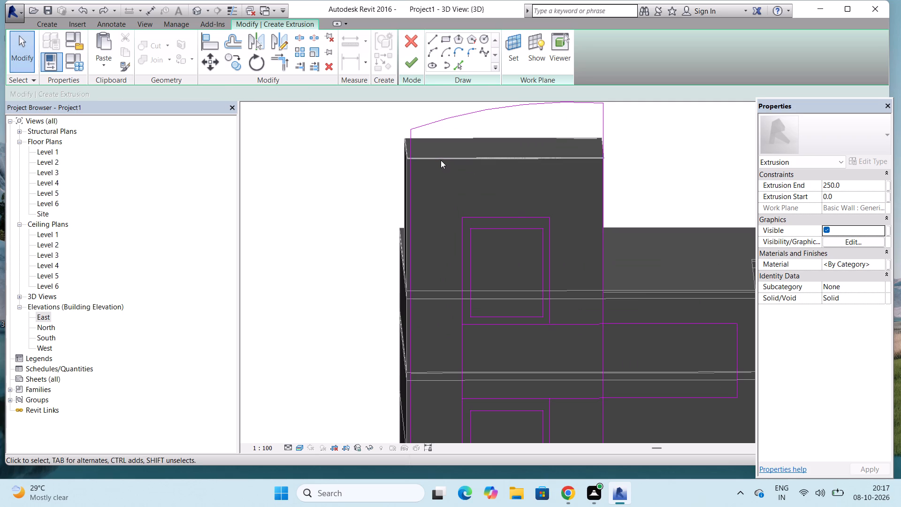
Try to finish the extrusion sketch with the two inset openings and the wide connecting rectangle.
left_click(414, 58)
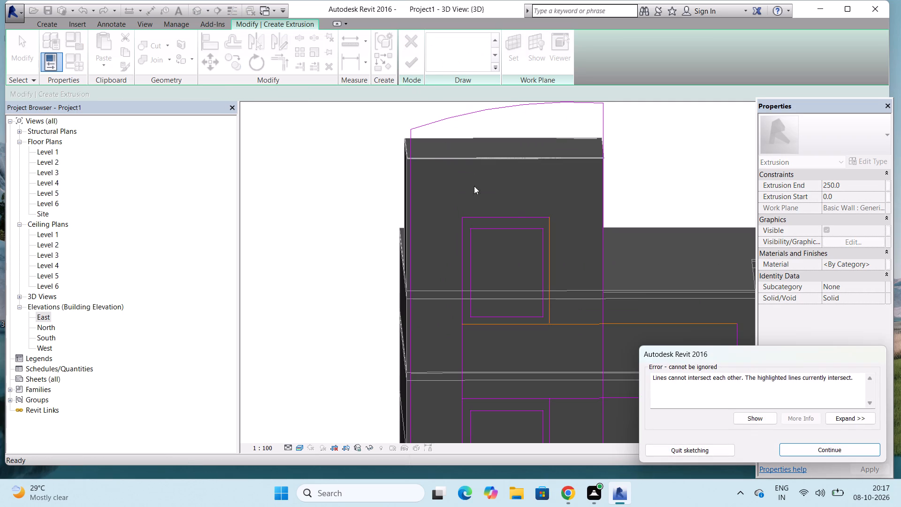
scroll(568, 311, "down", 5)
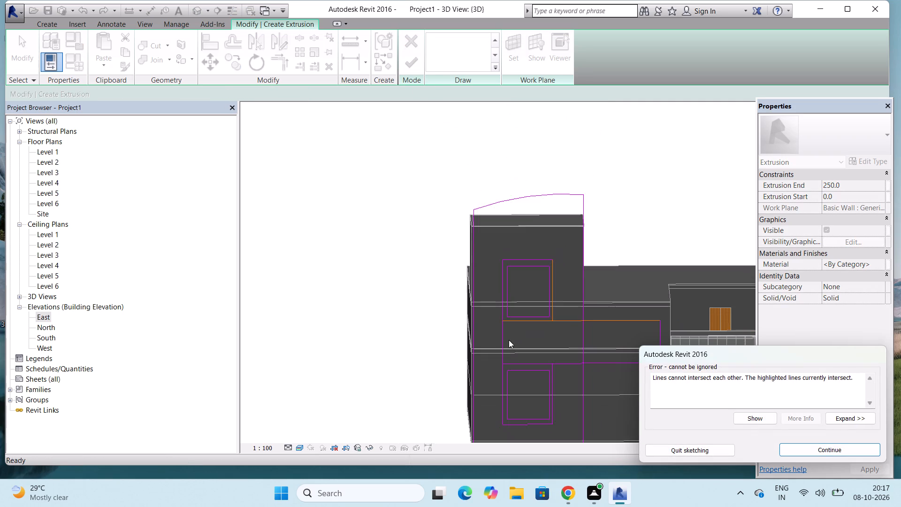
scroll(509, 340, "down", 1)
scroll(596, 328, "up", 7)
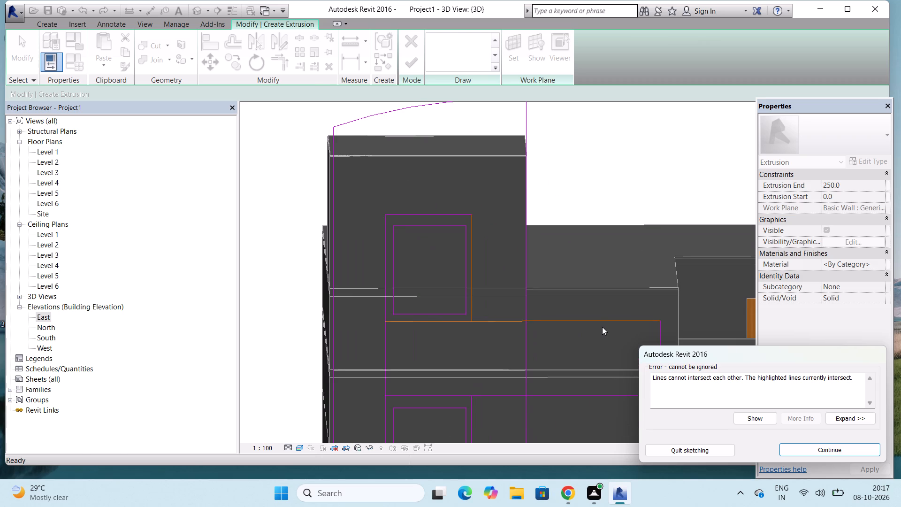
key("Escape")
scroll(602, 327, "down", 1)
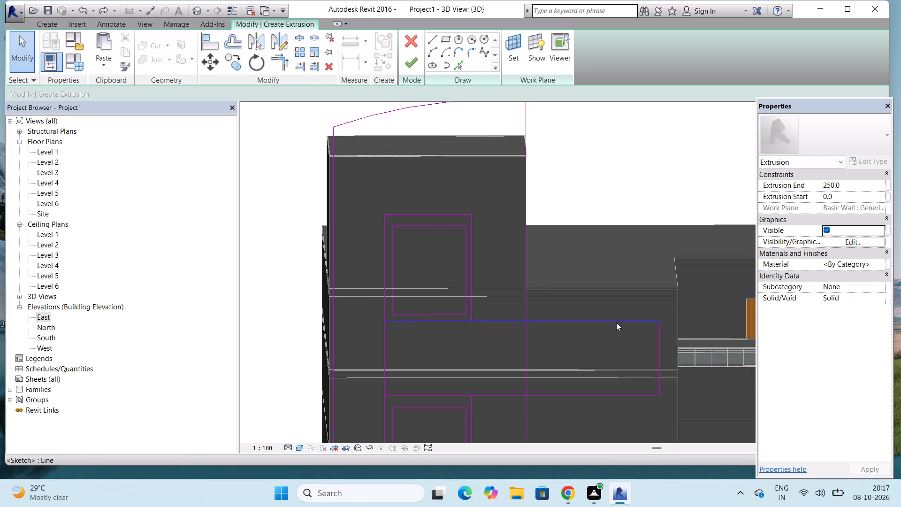
Delete the top, end and bottom lines of the wide connecting rectangle from the extrusion sketch.
left_click(616, 323)
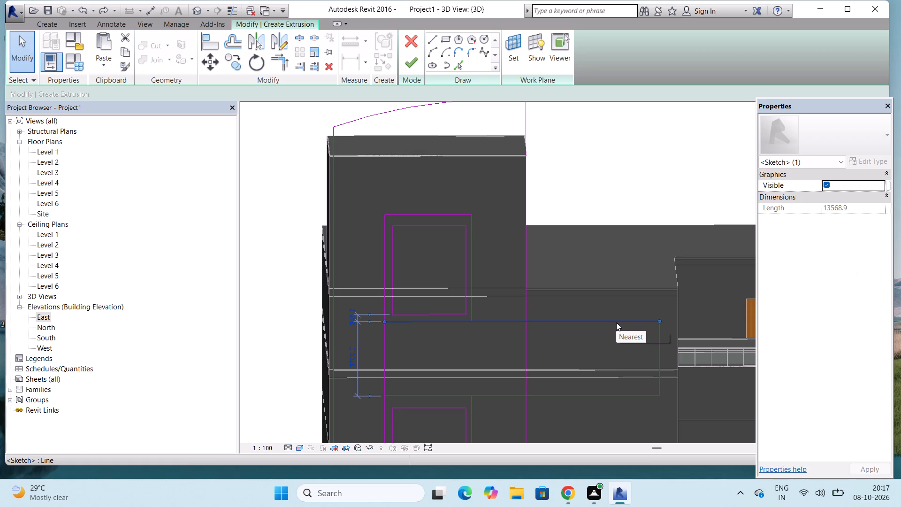
key("Delete")
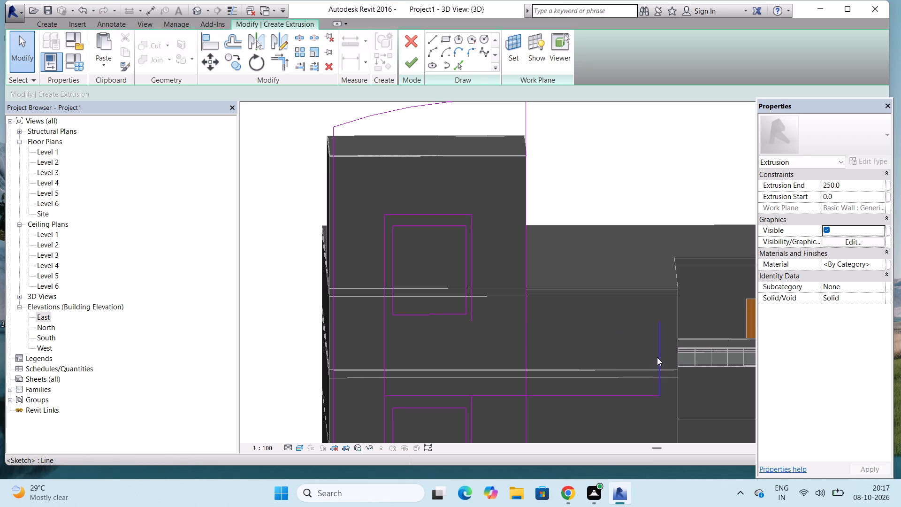
left_click(657, 357)
key("Delete")
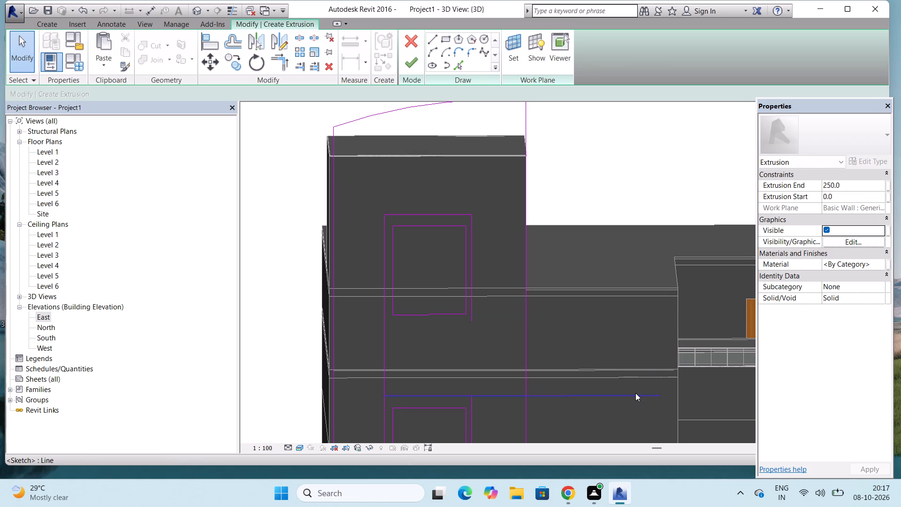
left_click(635, 393)
key("Delete")
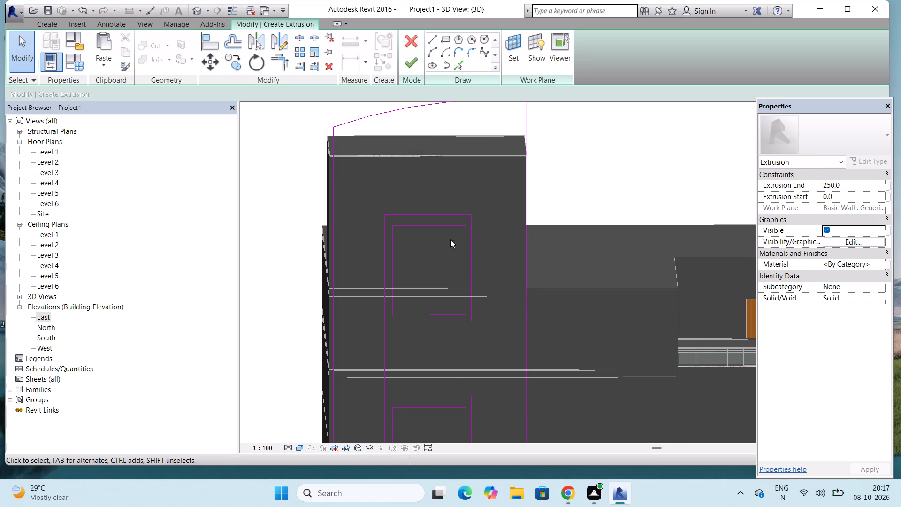
Delete the upper and lower opening outlines with their inset rectangles, and finish the extrusion sketch with only the arched-top profile.
left_click_drag(354, 193, 397, 254)
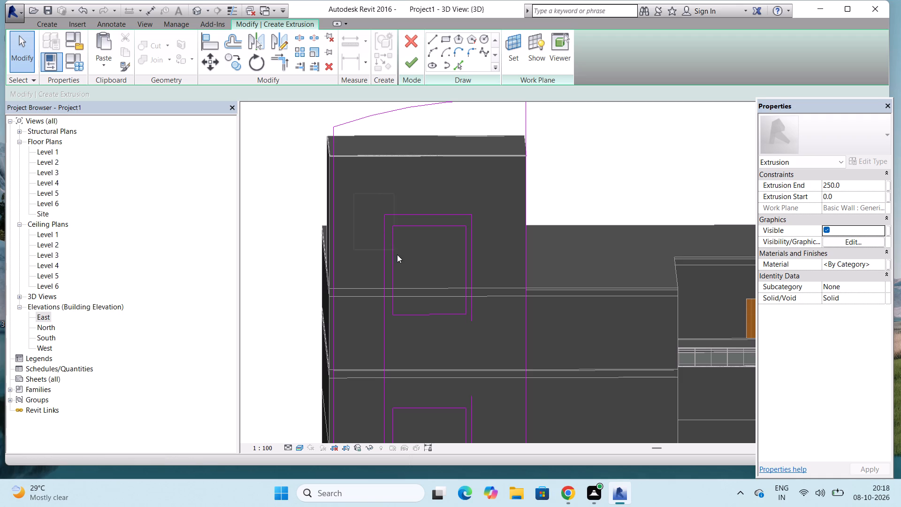
left_click_drag(397, 254, 483, 356)
key("Delete")
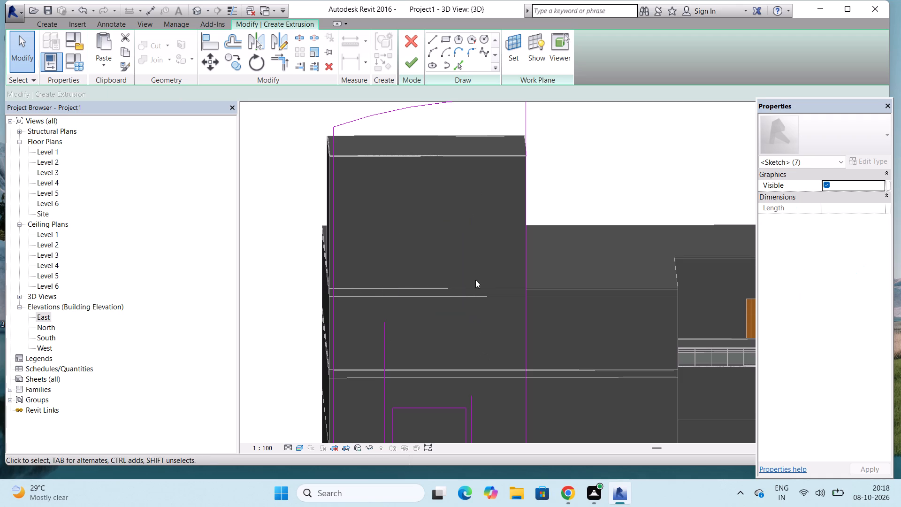
scroll(471, 267, "down", 5)
scroll(431, 294, "up", 2)
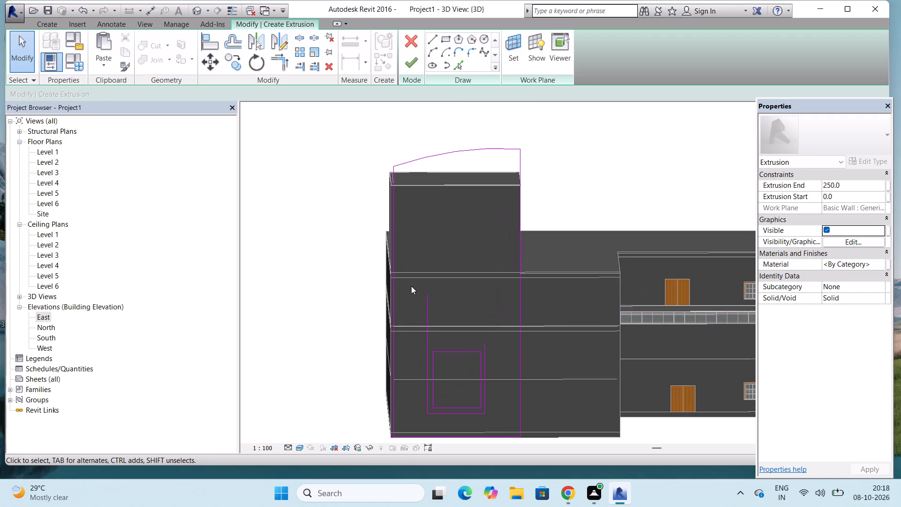
left_click_drag(411, 286, 503, 416)
key("Delete")
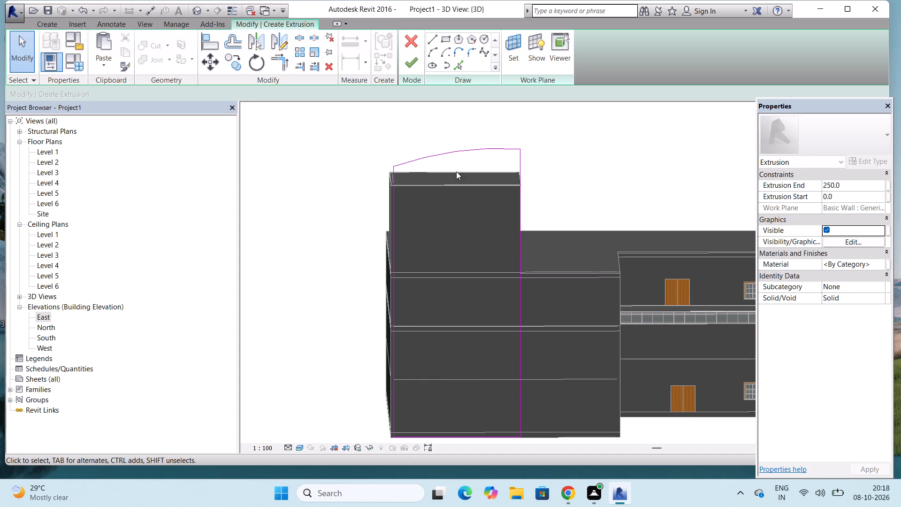
left_click(412, 63)
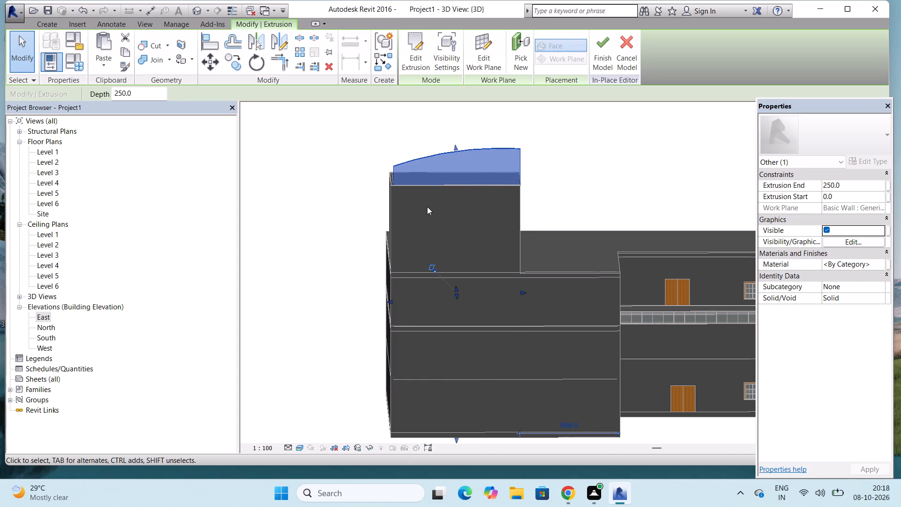
Stretch the arched extrusion's front face outward beyond the tower wall, to an extrusion start of about -1077.
middle_click_drag(427, 207, 561, 230, "shift")
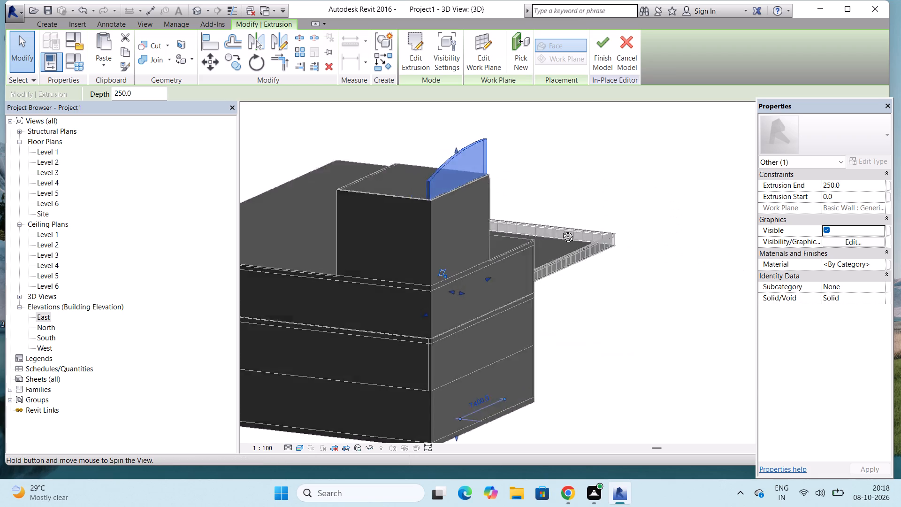
middle_click_drag(561, 230, 619, 237, "shift")
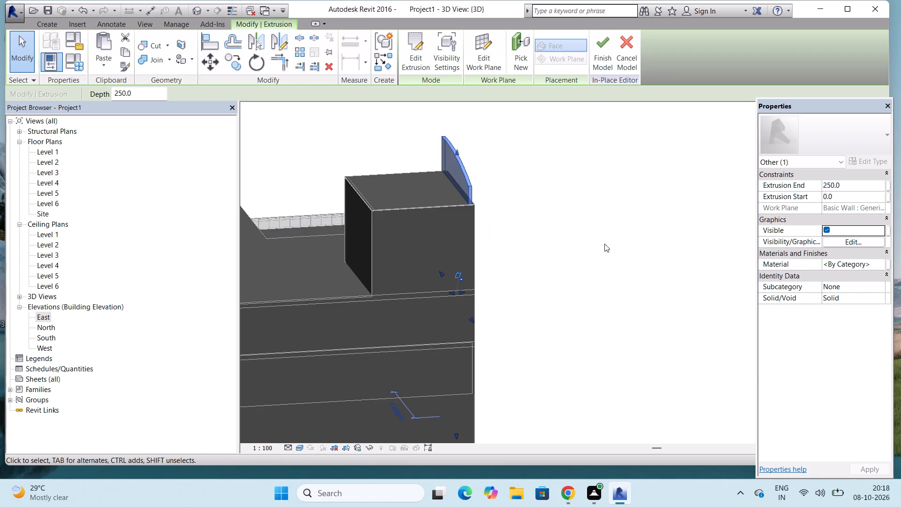
scroll(461, 293, "up", 2)
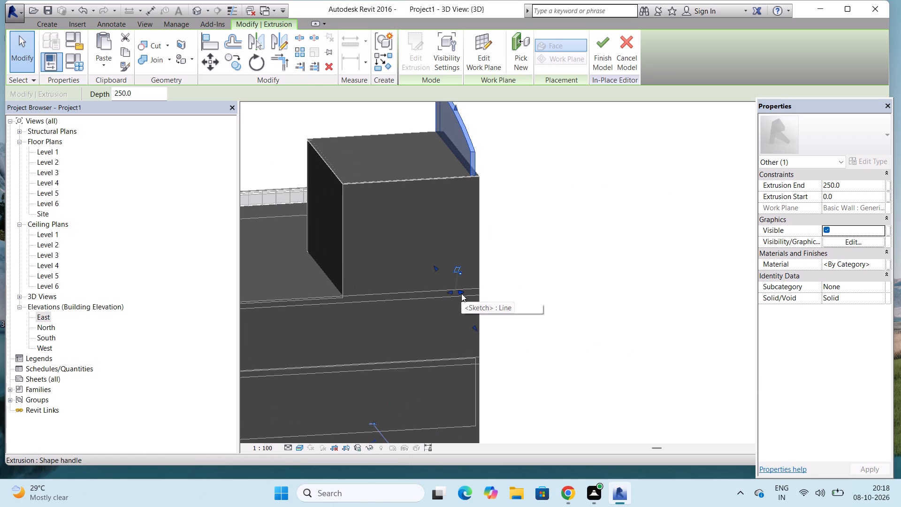
left_click_drag(460, 290, 467, 290)
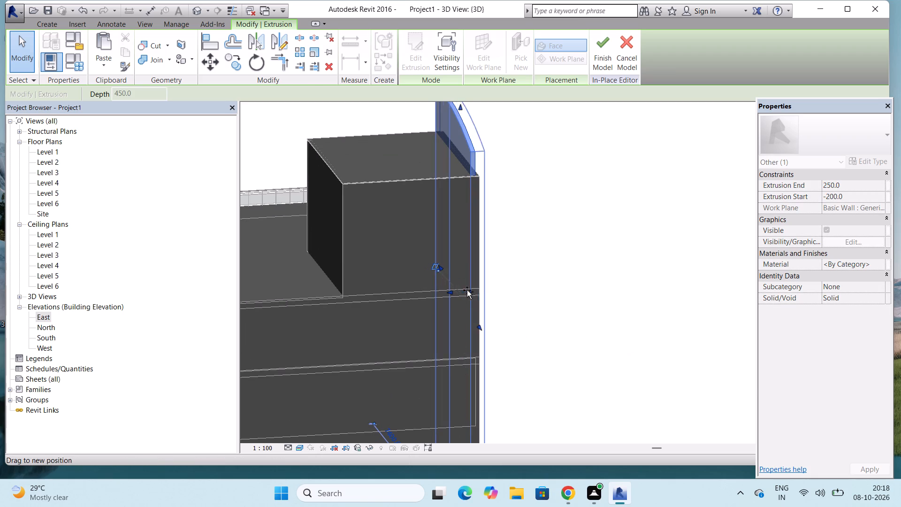
left_click_drag(467, 290, 476, 288)
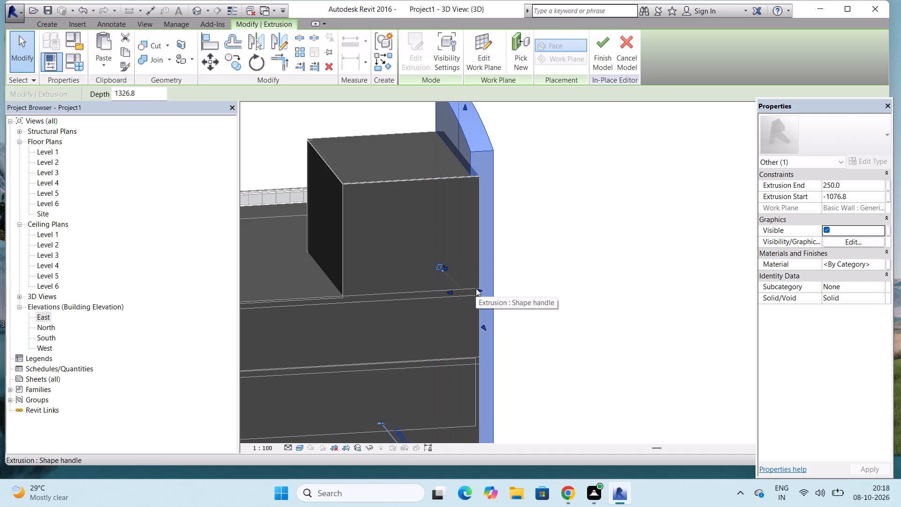
Stretch the arched extrusion's back face to the tower's rear wall face, giving an extrusion end of 7700.
left_click_drag(451, 292, 448, 292)
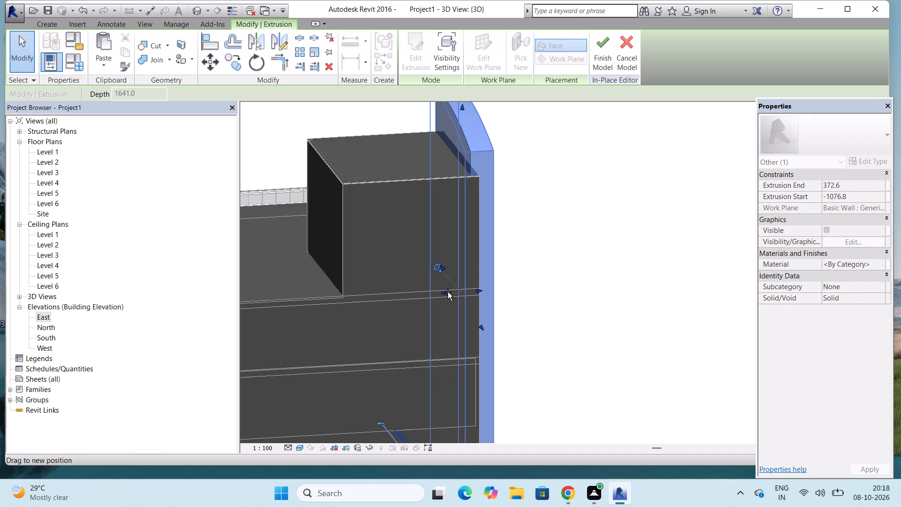
left_click_drag(448, 292, 350, 303)
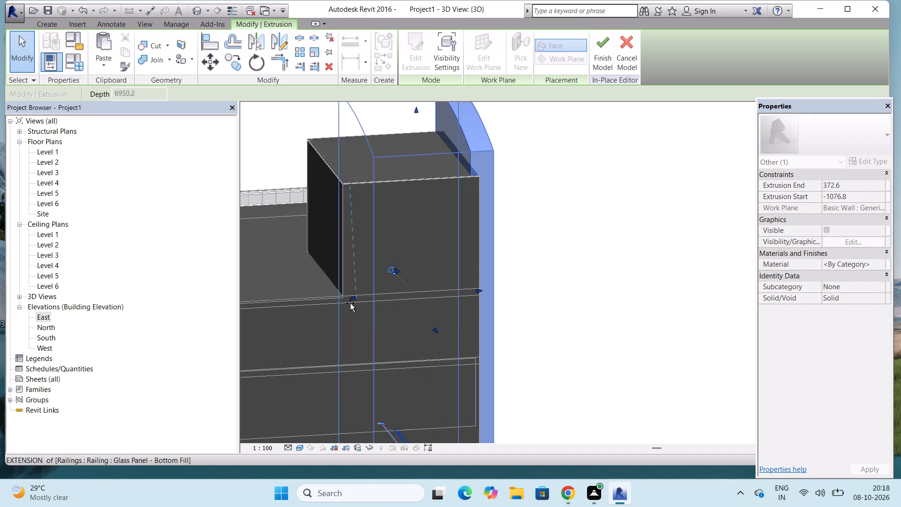
left_click_drag(350, 303, 338, 303)
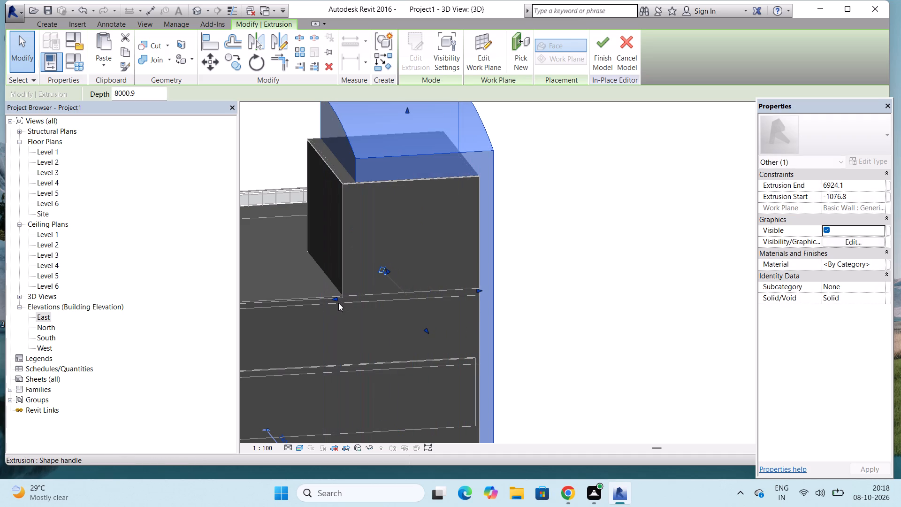
scroll(367, 268, "down", 1)
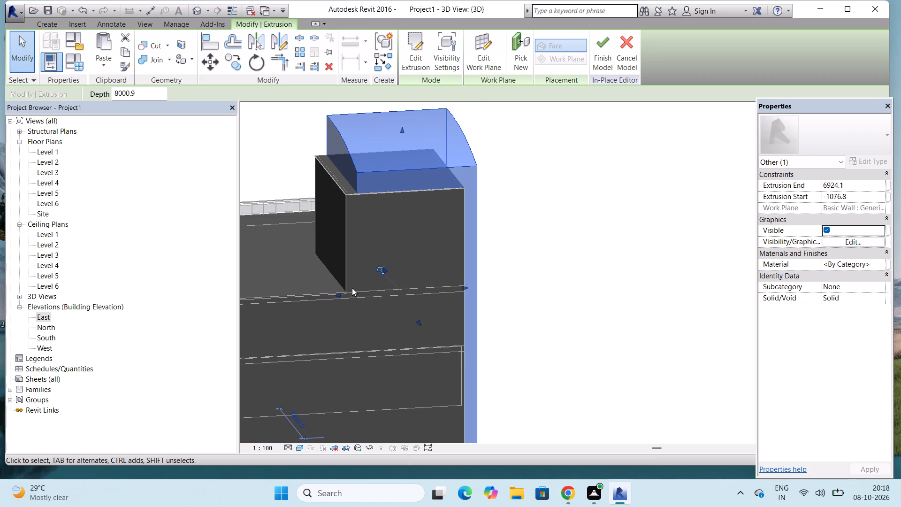
scroll(333, 300, "up", 1)
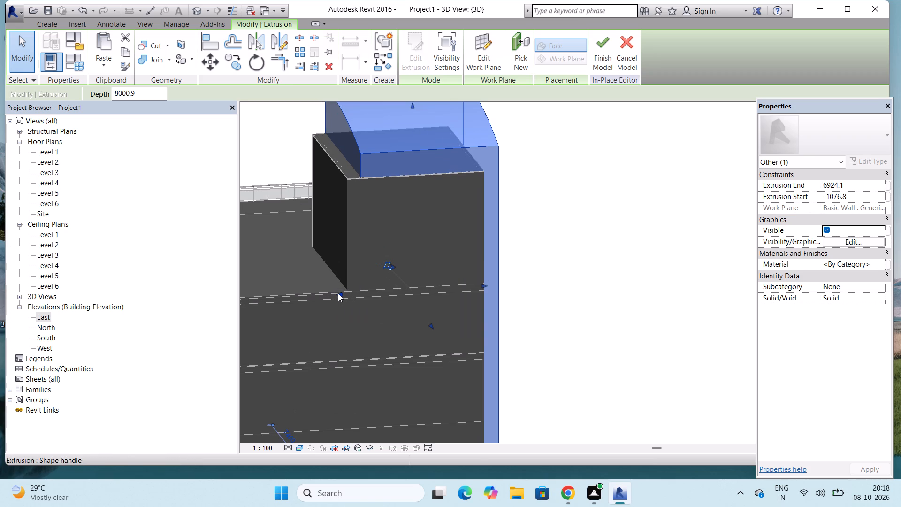
left_click_drag(338, 293, 329, 293)
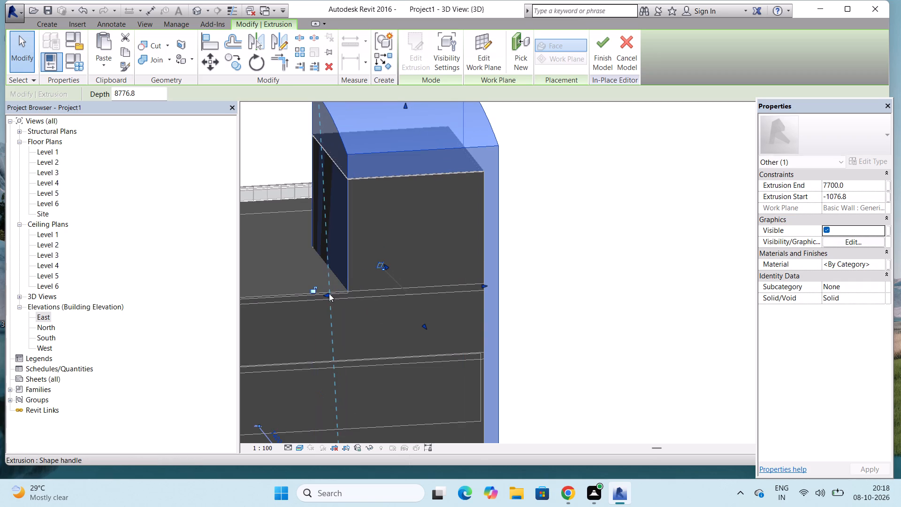
scroll(378, 241, "down", 3)
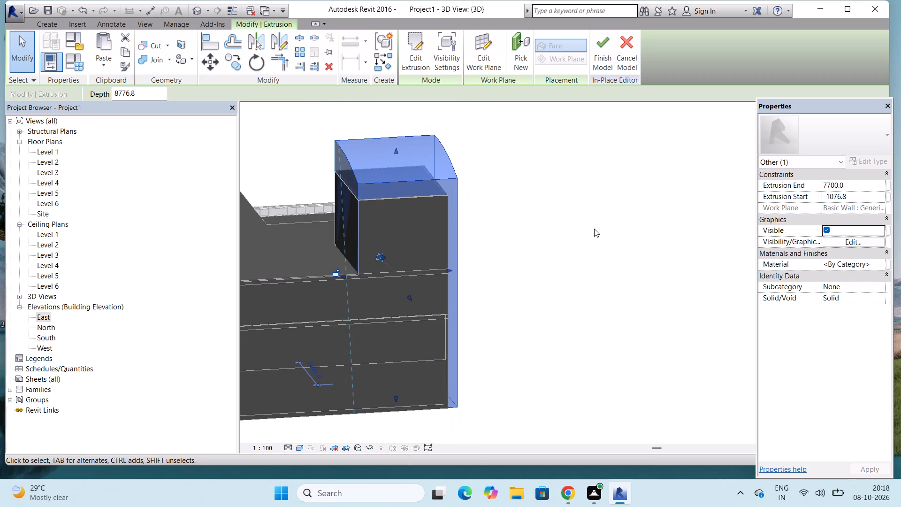
key("Escape")
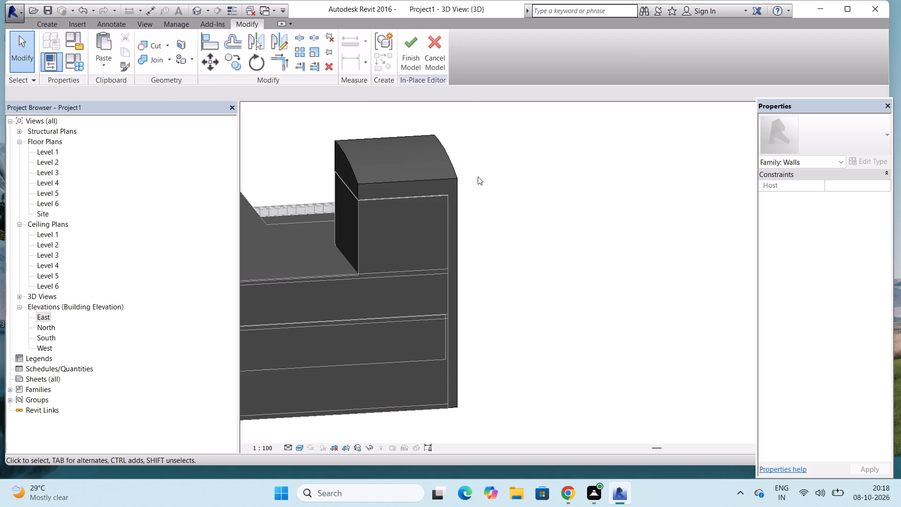
Stretch the arched extrusion's outer side face into alignment with the building's adjacent side wall.
scroll(478, 177, "down", 1)
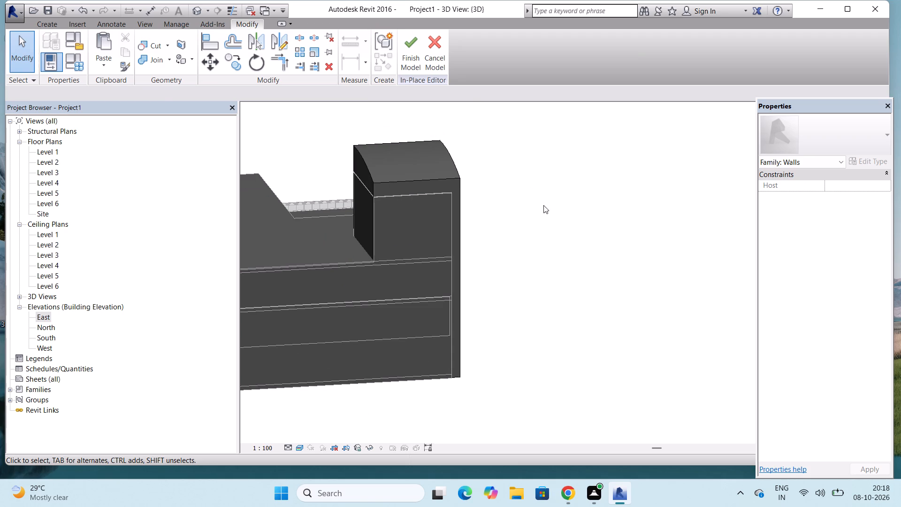
middle_click_drag(536, 246, 510, 254, "shift")
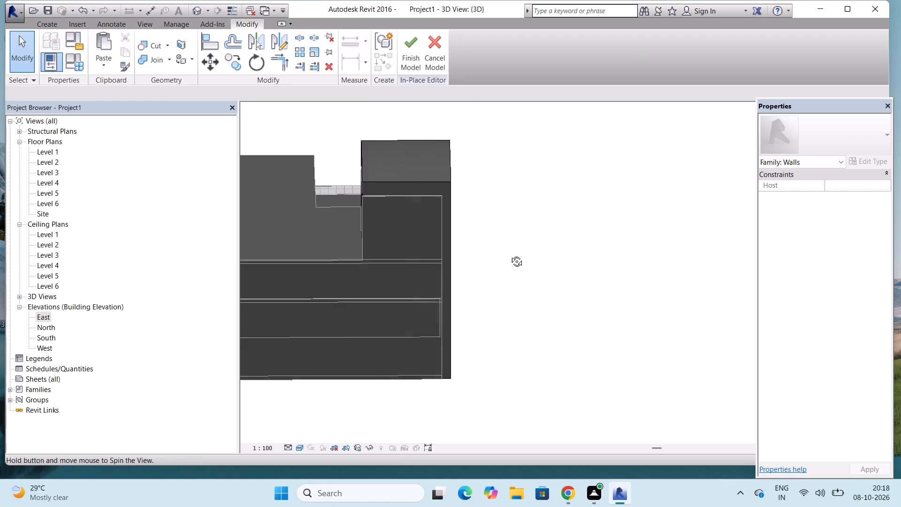
middle_click_drag(510, 254, 332, 203, "shift")
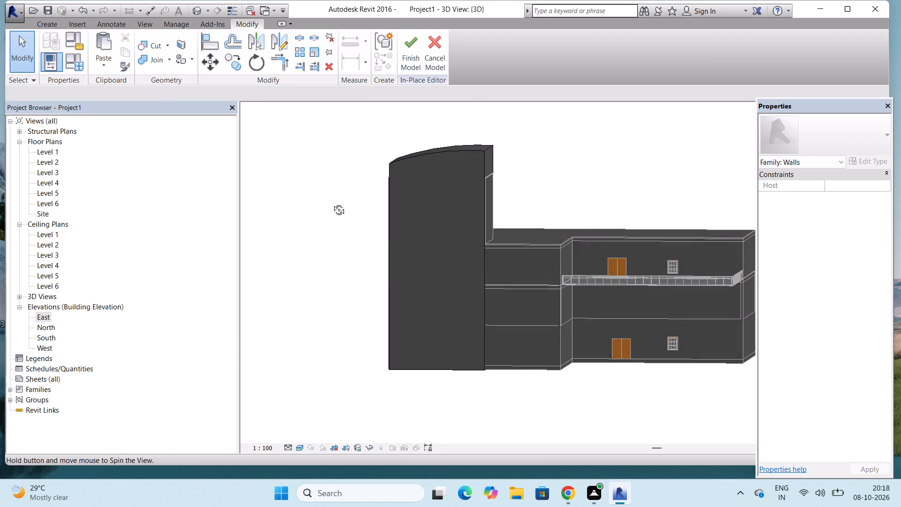
middle_click_drag(332, 203, 324, 213, "shift")
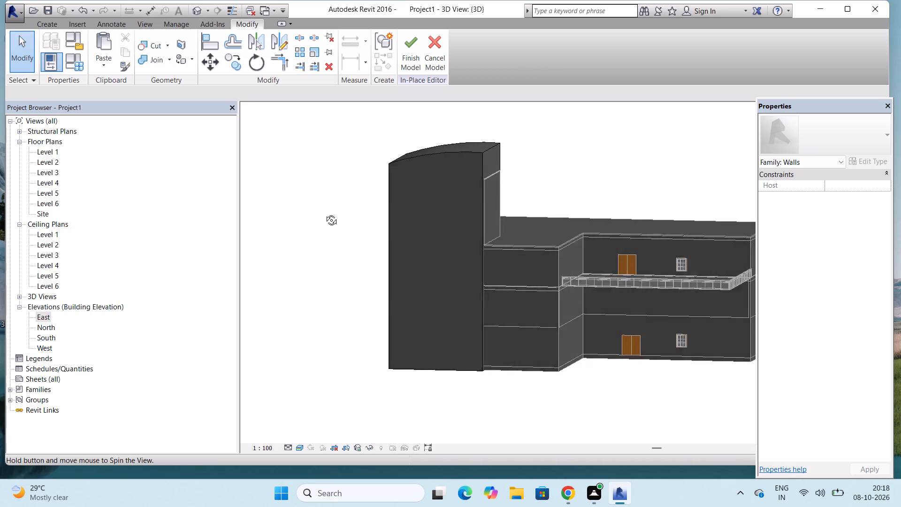
middle_click_drag(324, 213, 386, 240, "shift")
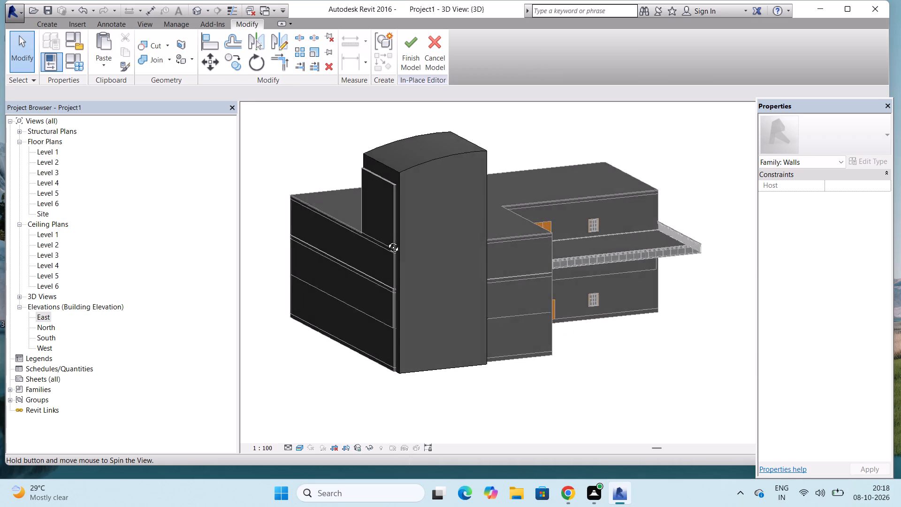
middle_click_drag(386, 240, 368, 245, "shift")
scroll(382, 246, "up", 3)
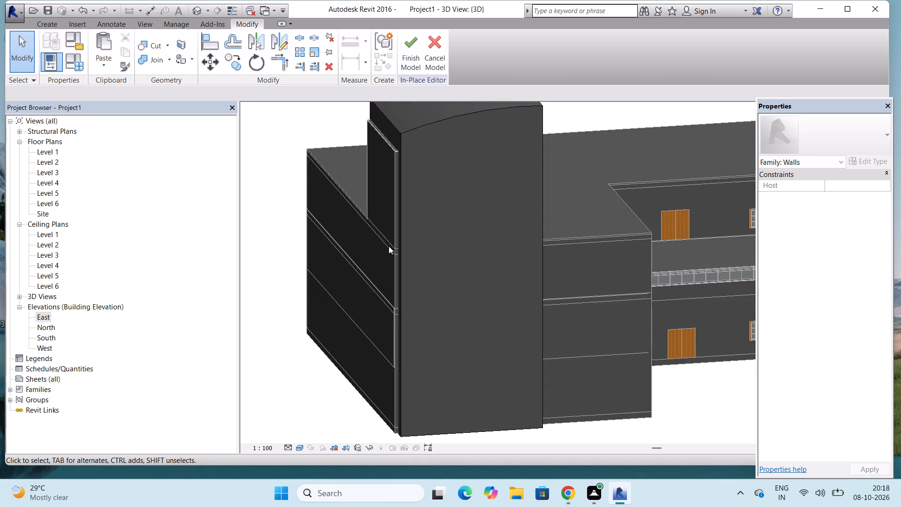
left_click(400, 238)
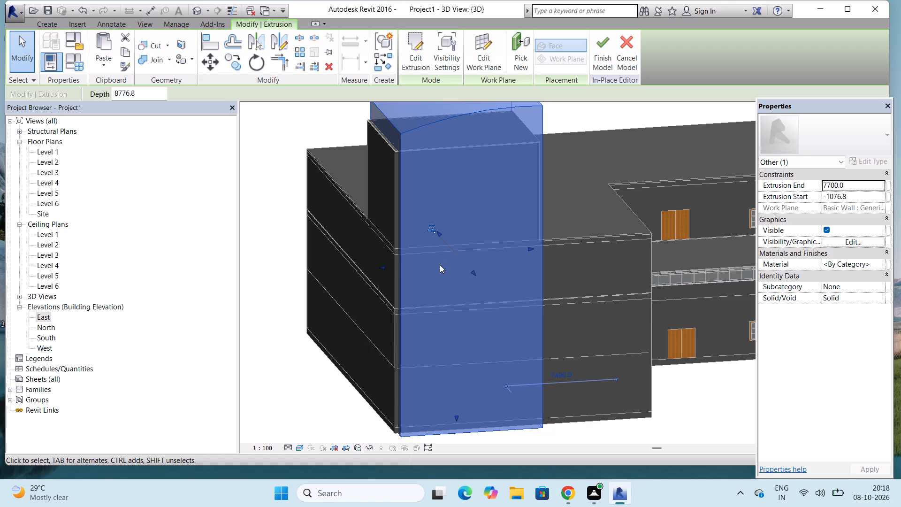
left_click(383, 266)
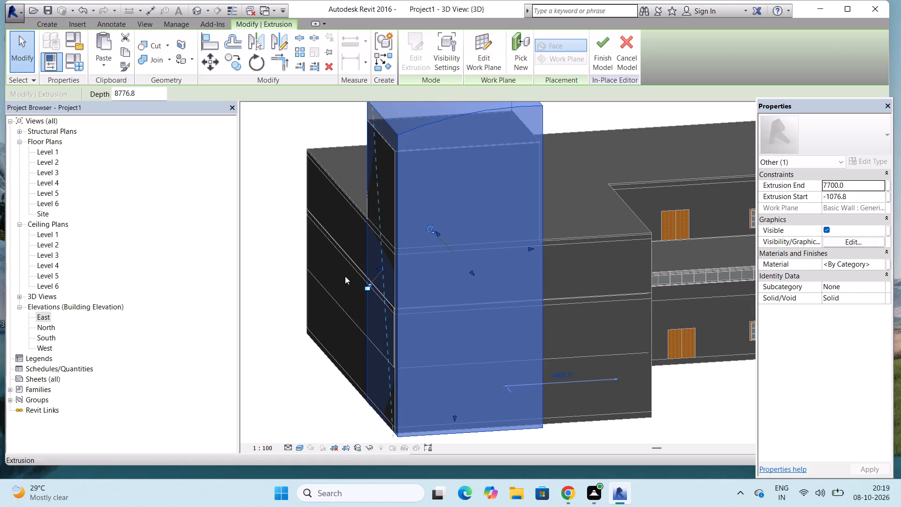
left_click(271, 300)
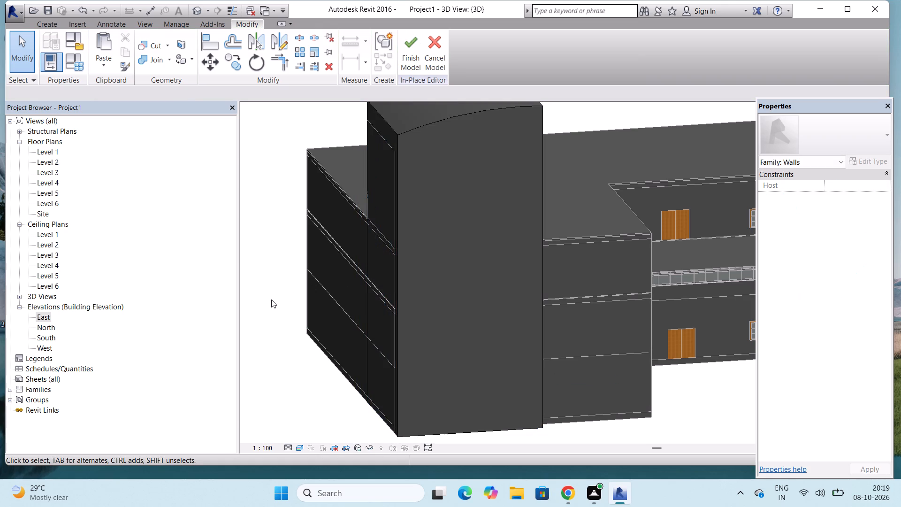
Finish the in-place wall model containing the arched-top extrusion.
scroll(412, 266, "up", 2)
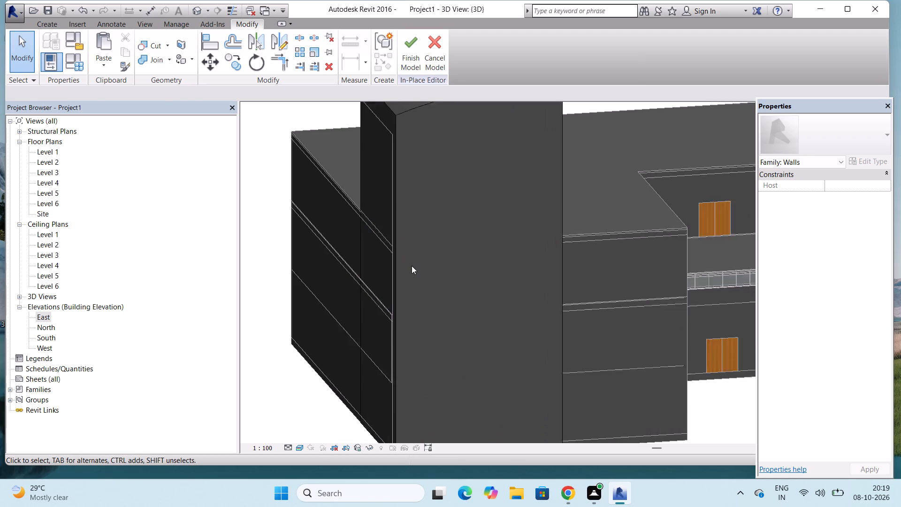
scroll(412, 266, "up", 6)
scroll(412, 266, "down", 9)
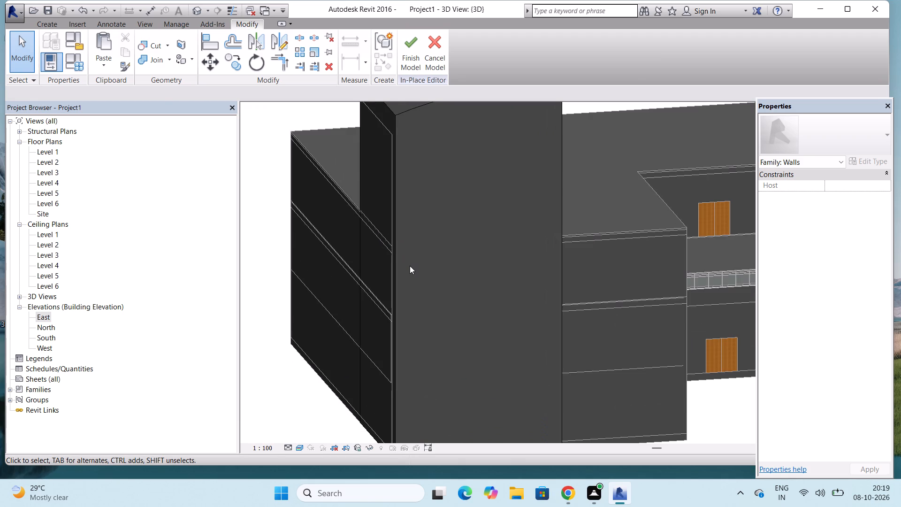
scroll(410, 266, "down", 2)
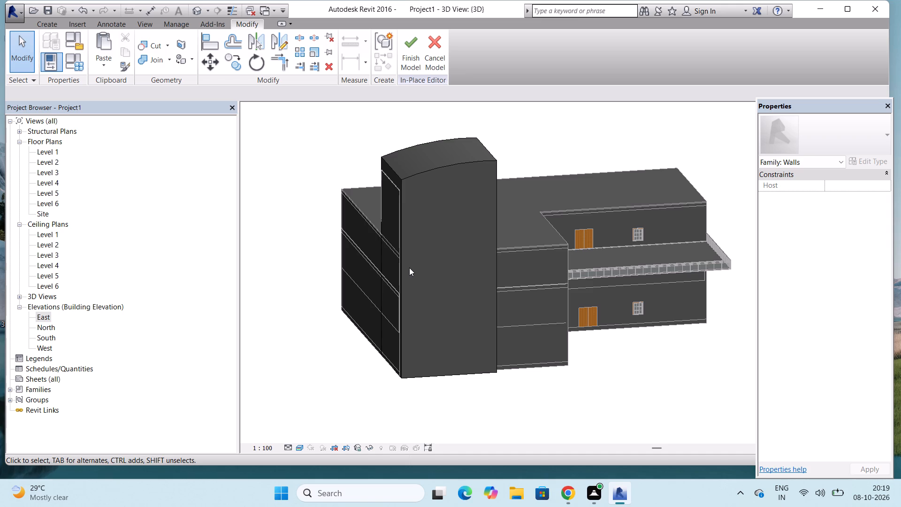
left_click(413, 59)
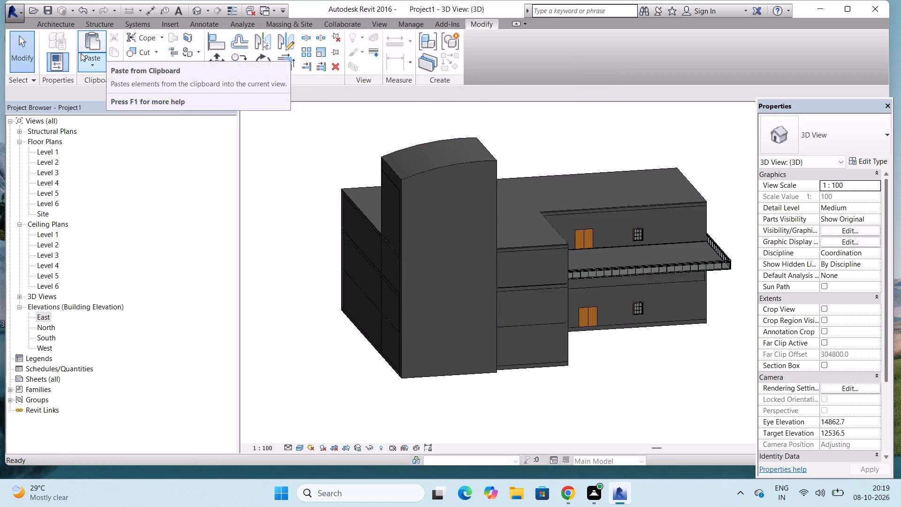
Place three Casement 3x3 with Trim 36" x 48" windows on the tower's front wall, two adjacent at mid-height and one lower down.
left_click(57, 22)
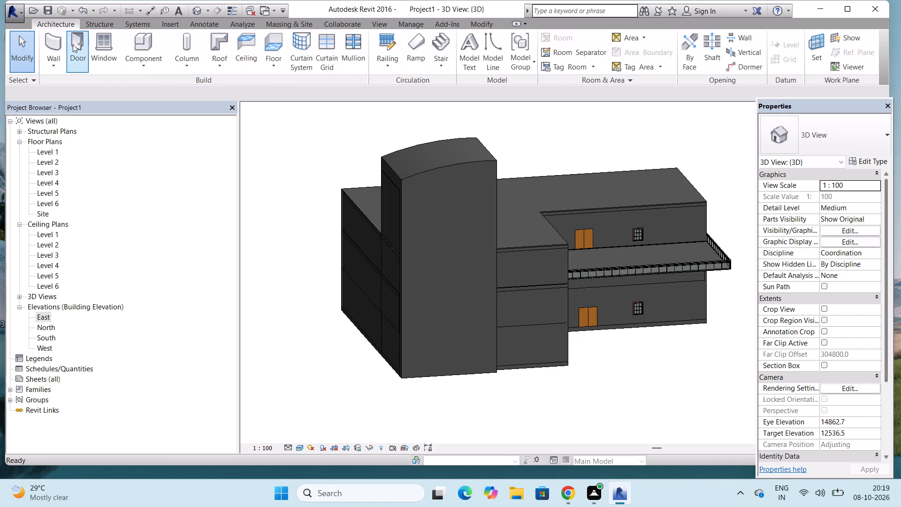
left_click(130, 57)
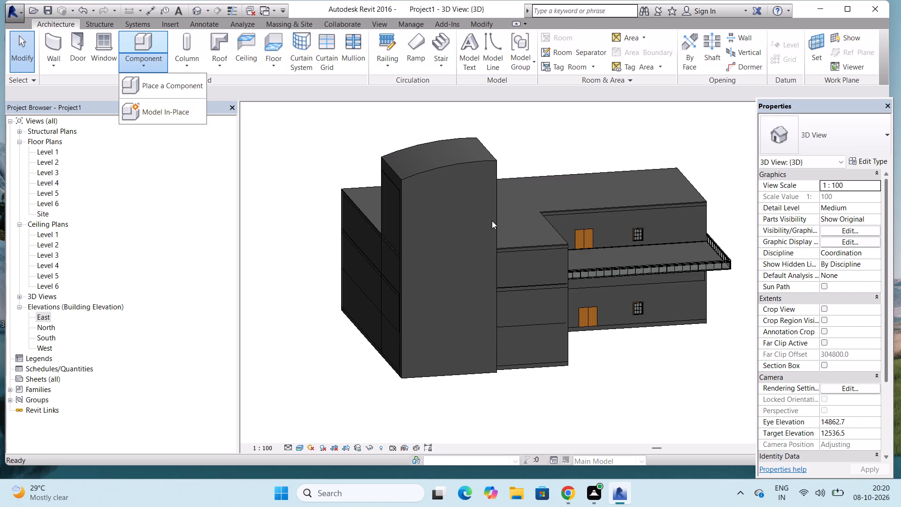
scroll(492, 221, "down", 2)
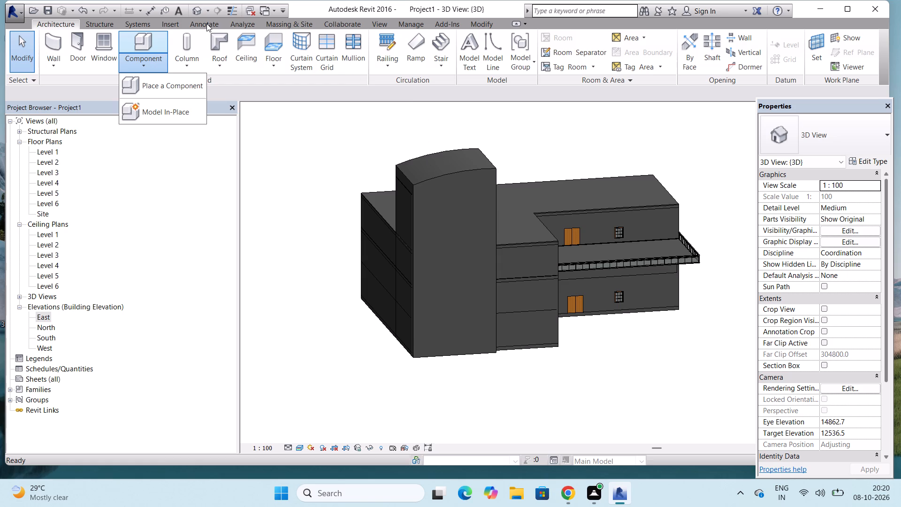
left_click(103, 45)
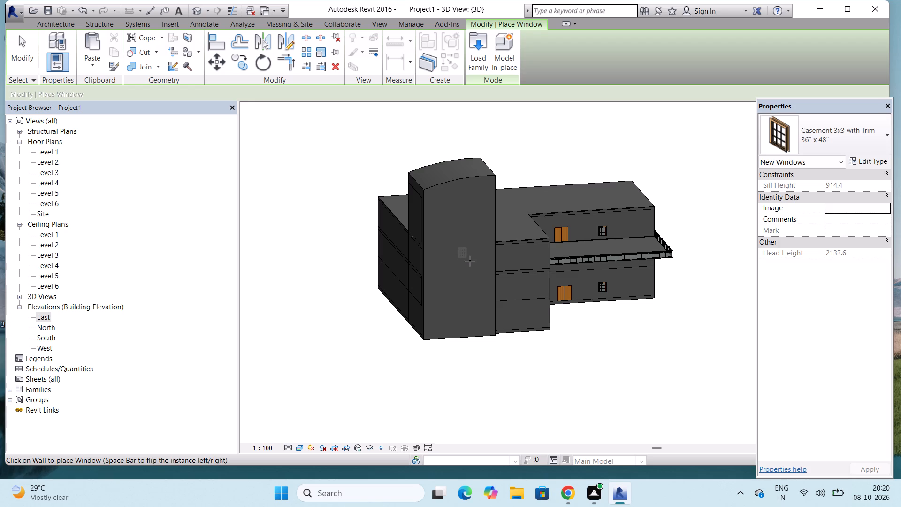
left_click(470, 261)
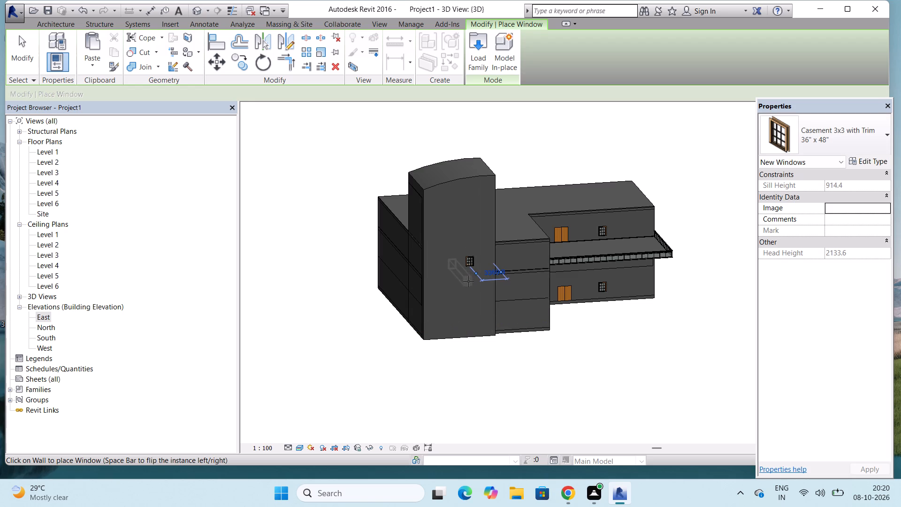
left_click(474, 309)
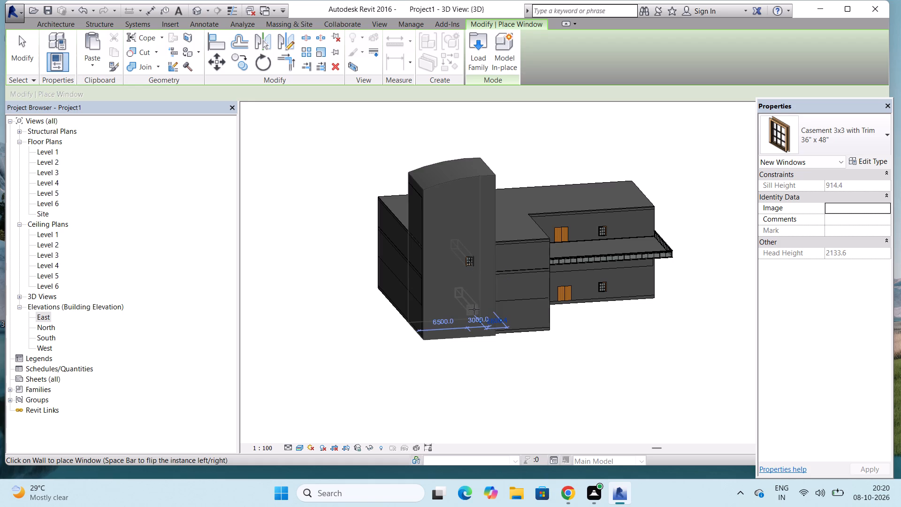
left_click(460, 263)
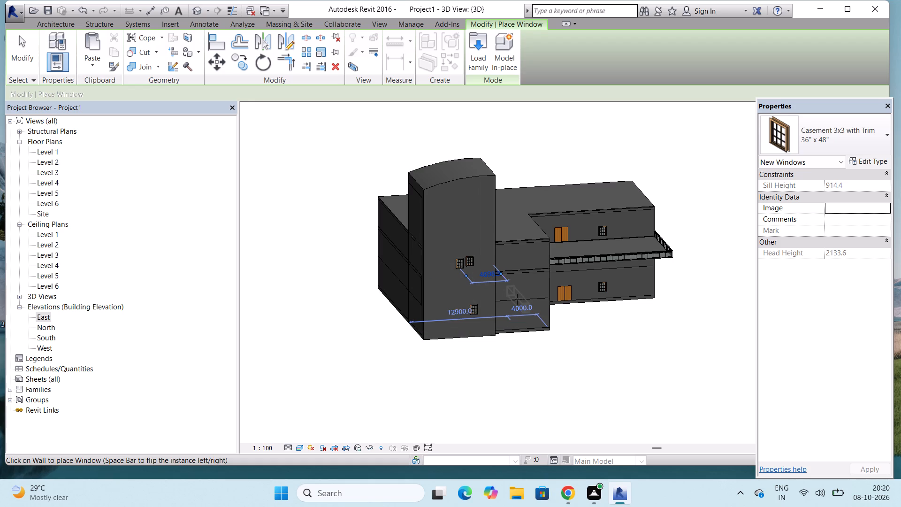
key("Escape")
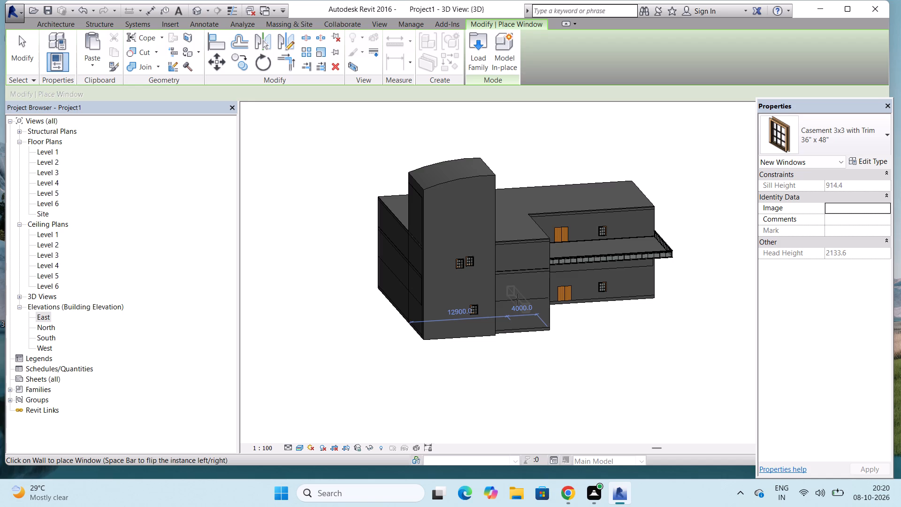
Place a fourth casement window low on the tower's front wall, beside the existing lower window on its outer-edge side.
middle_click_drag(516, 299, 483, 270, "shift")
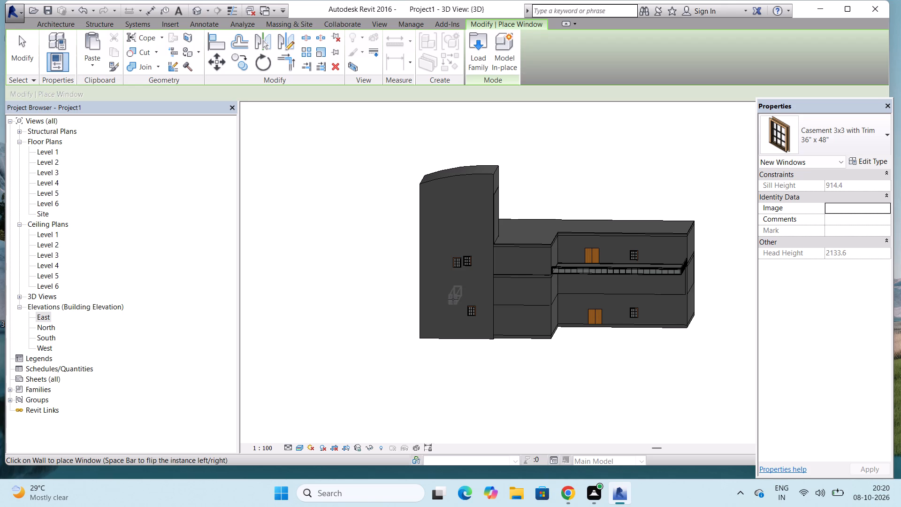
left_click(453, 299)
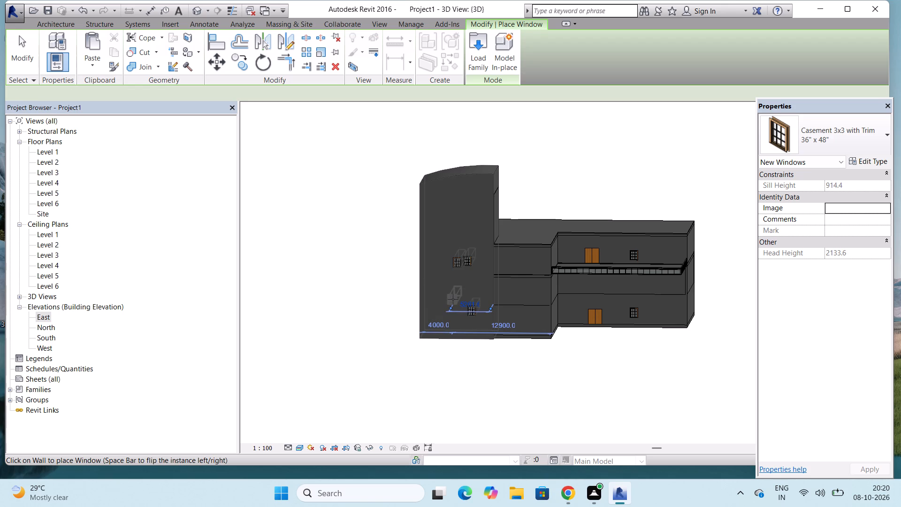
key("Escape")
scroll(474, 254, "up", 2)
key("Escape")
key("Escape")
key("Escape")
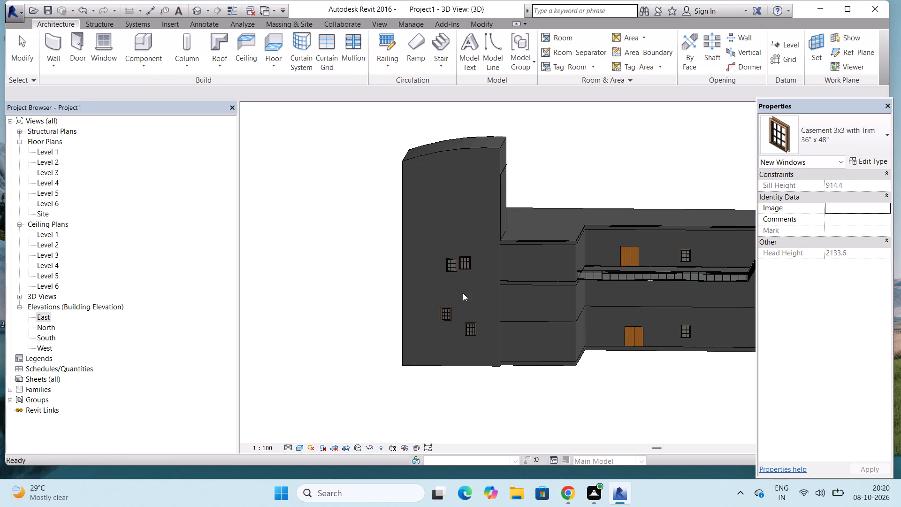
key("Escape")
key("Escape")
key("Escape")
Delete the lower and upper tower windows closest to the adjoining wing, keeping one window at each height.
scroll(472, 334, "up", 8)
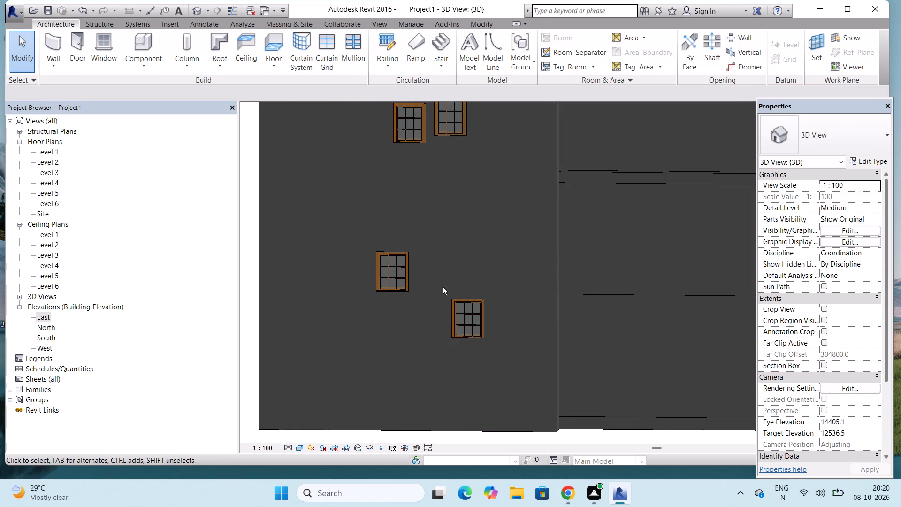
left_click_drag(443, 286, 499, 361)
left_click(482, 317)
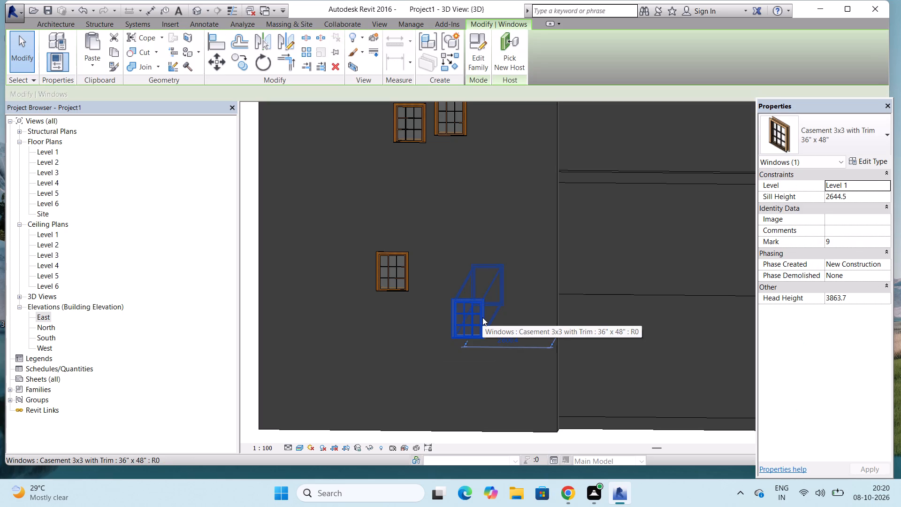
key("Delete")
scroll(482, 317, "down", 4)
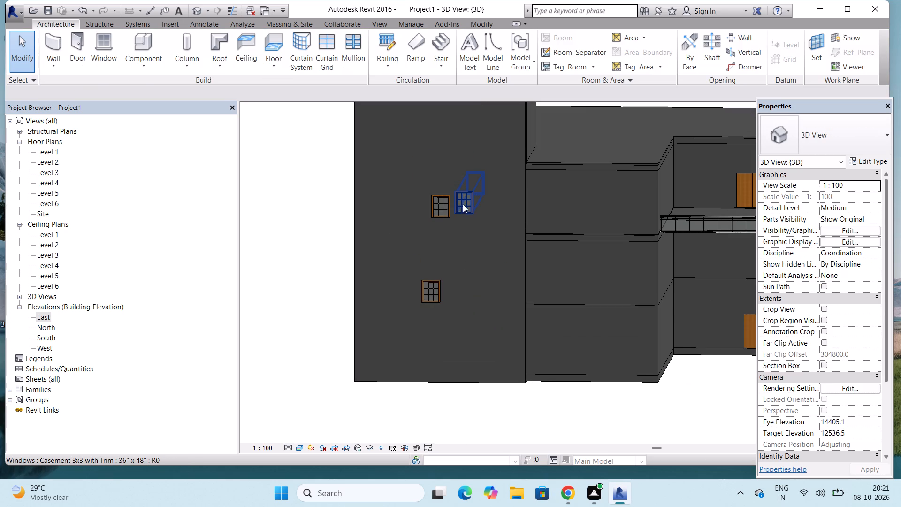
left_click(466, 202)
key("Delete")
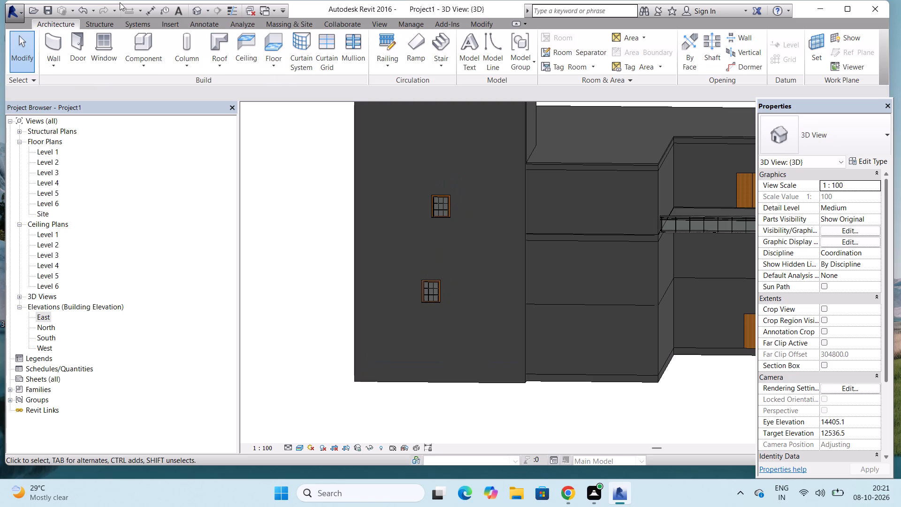
Start an in-place model in the Windows family category, accepting the default name.
left_click(142, 55)
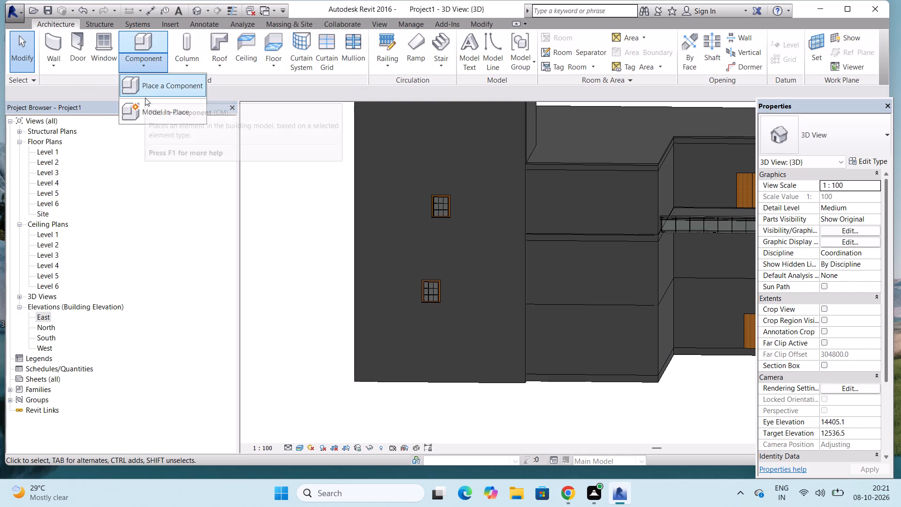
left_click(145, 104)
scroll(424, 188, "down", 7)
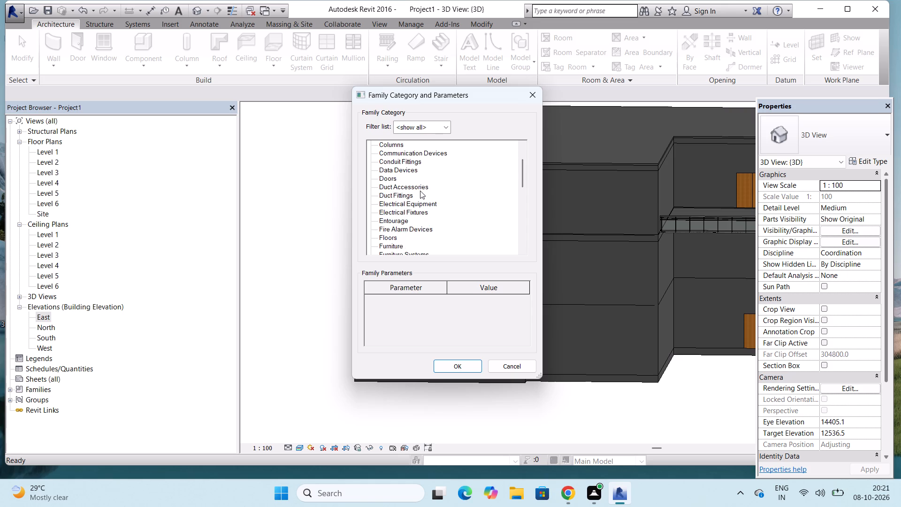
scroll(420, 191, "down", 20)
scroll(420, 191, "down", 10)
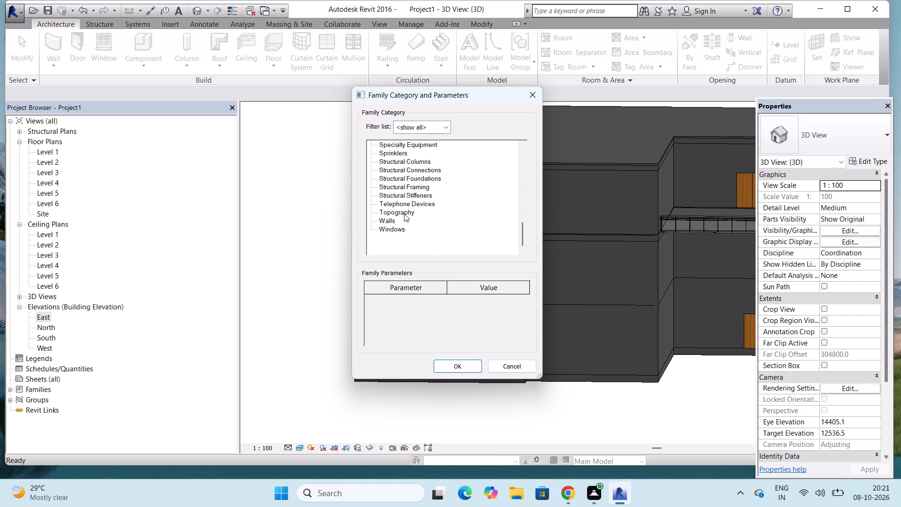
left_click(399, 228)
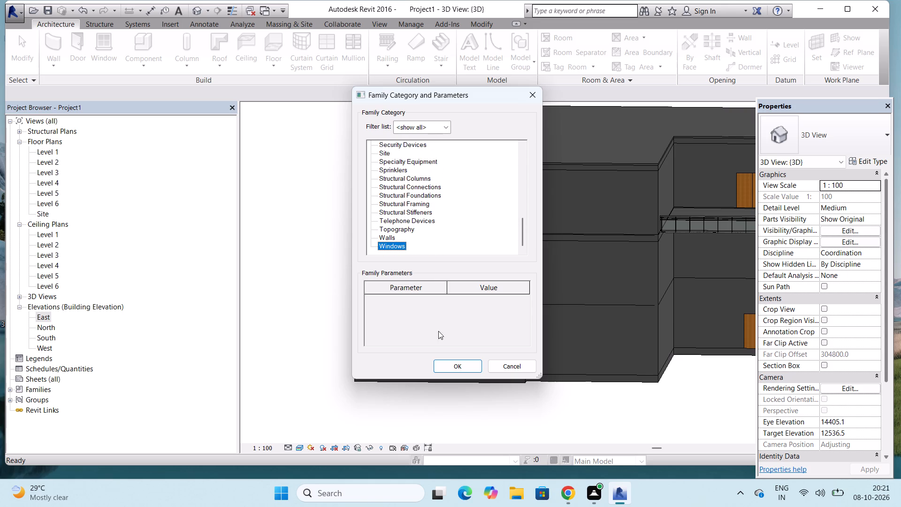
left_click(459, 365)
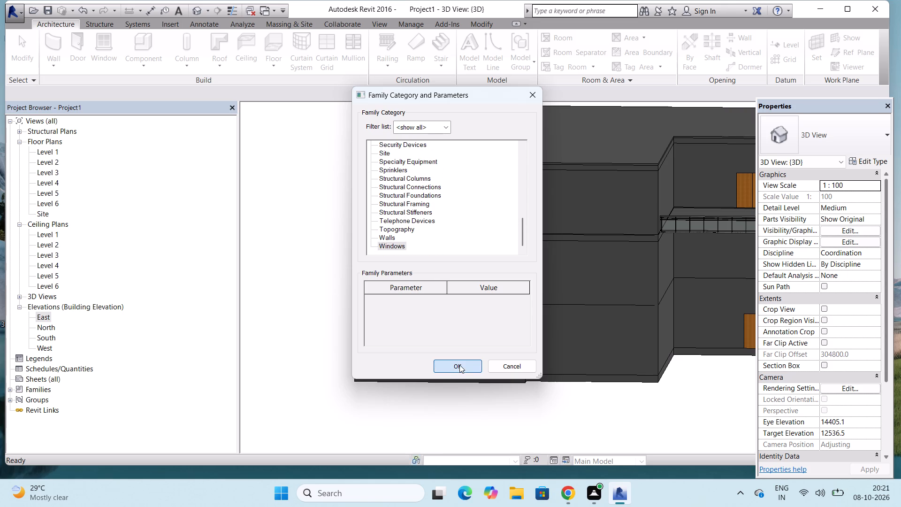
left_click(465, 259)
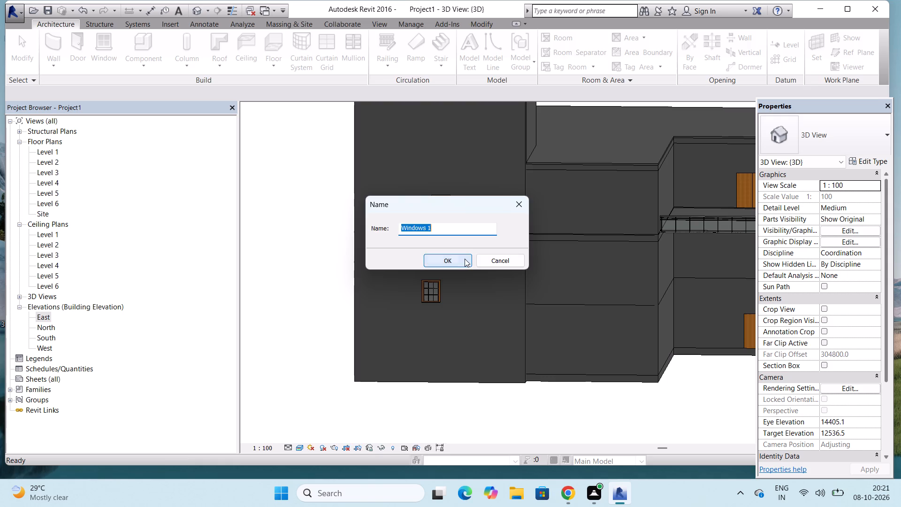
Set the in-place model's work plane by picking the front face of the arched tower wall.
left_click(692, 53)
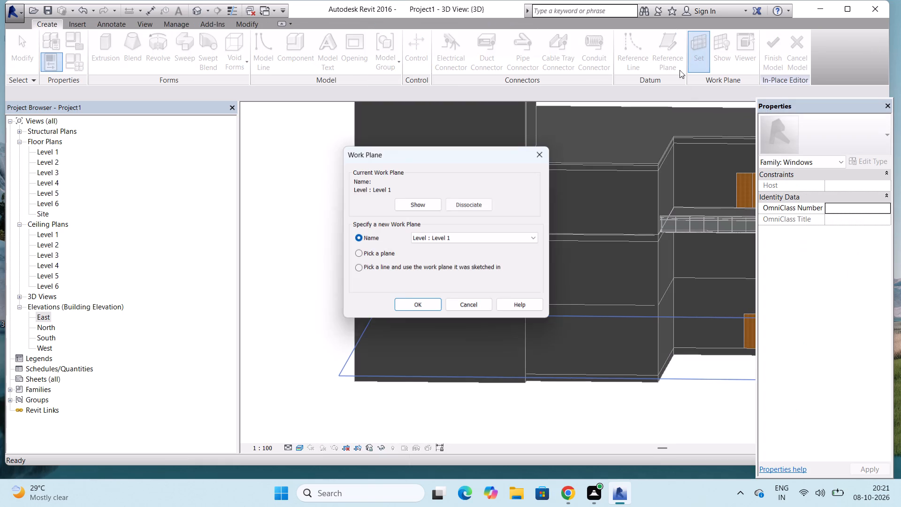
left_click(356, 254)
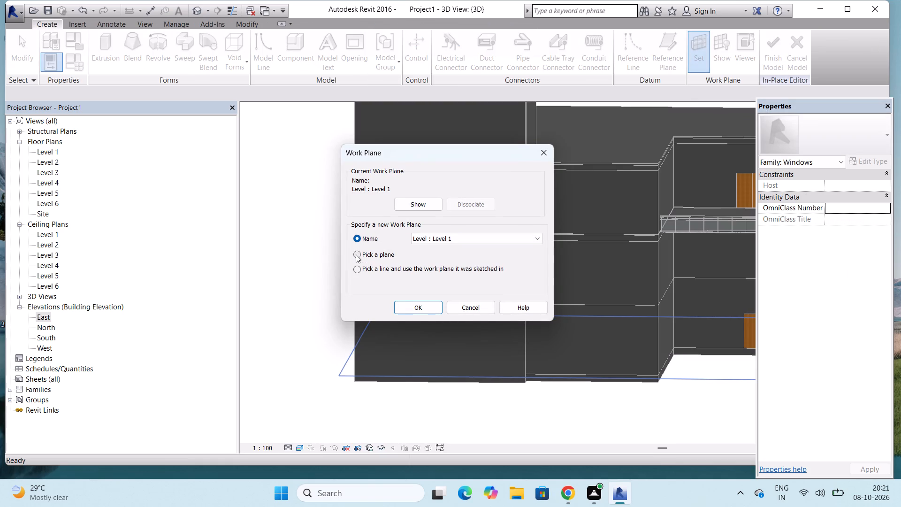
left_click(408, 304)
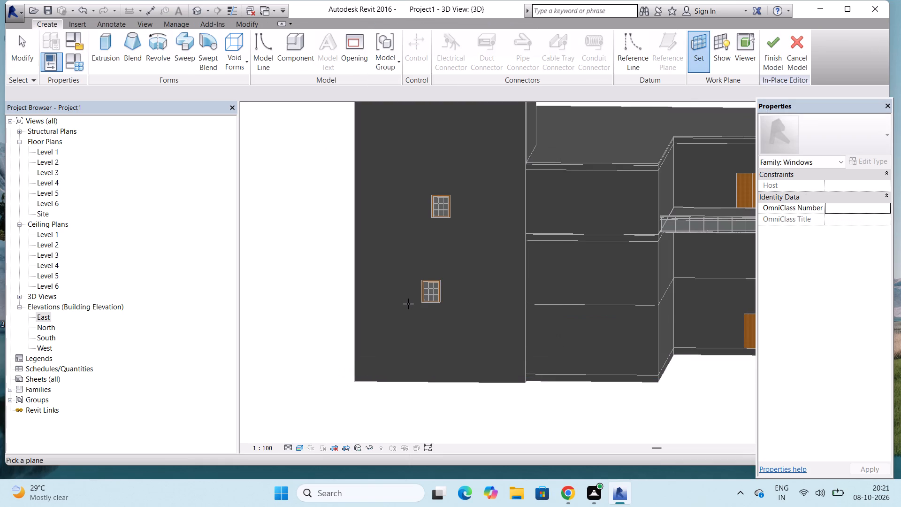
scroll(408, 304, "down", 4)
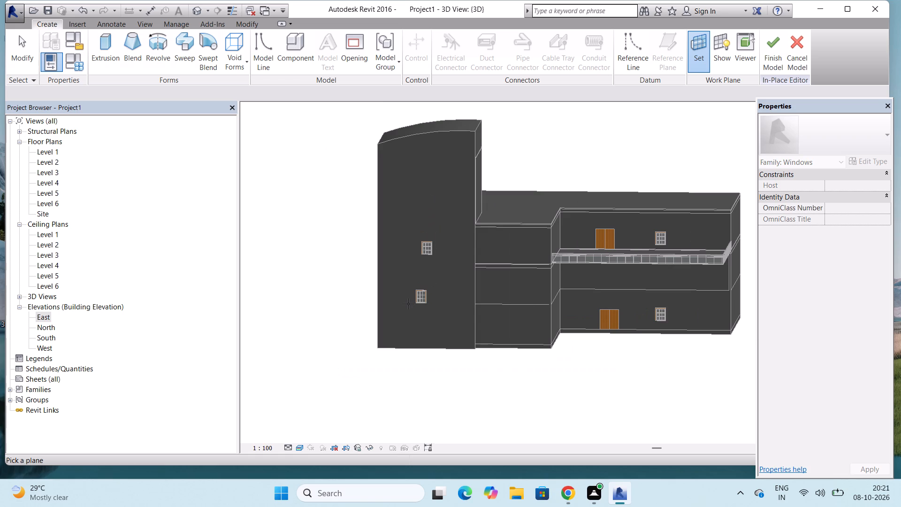
scroll(407, 256, "up", 5)
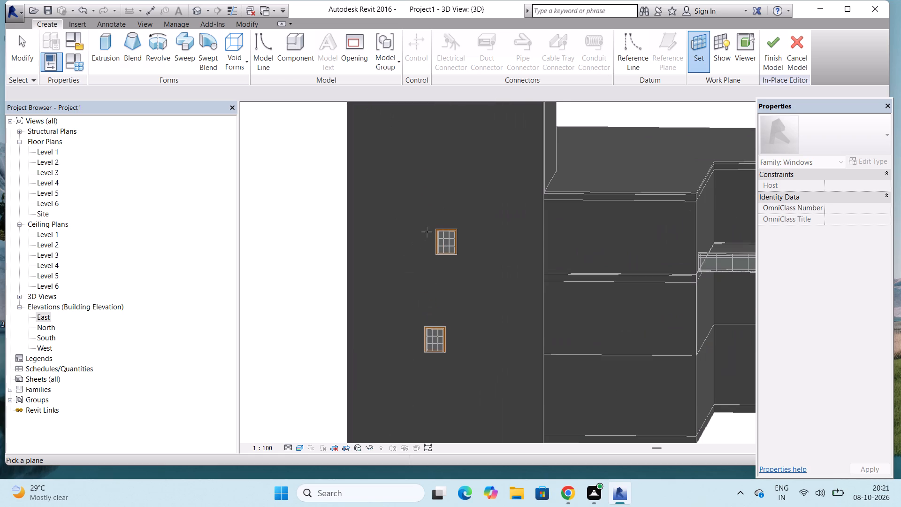
scroll(431, 223, "up", 3)
scroll(431, 226, "down", 6)
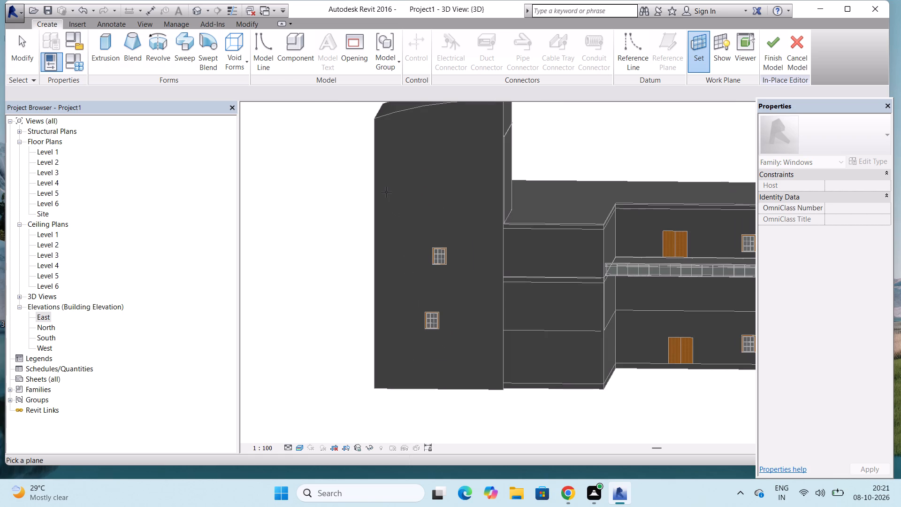
left_click(376, 195)
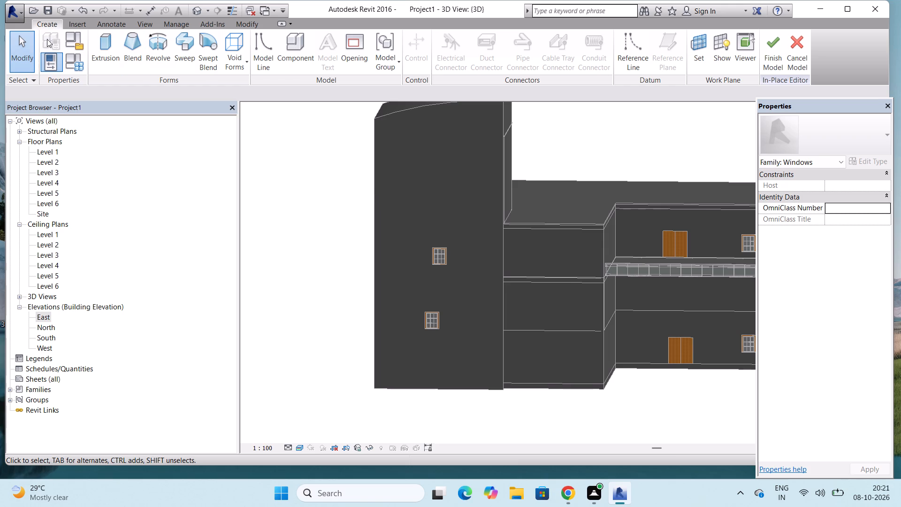
Start a solid extrusion for the in-place window model on the tower's front face.
left_click(105, 41)
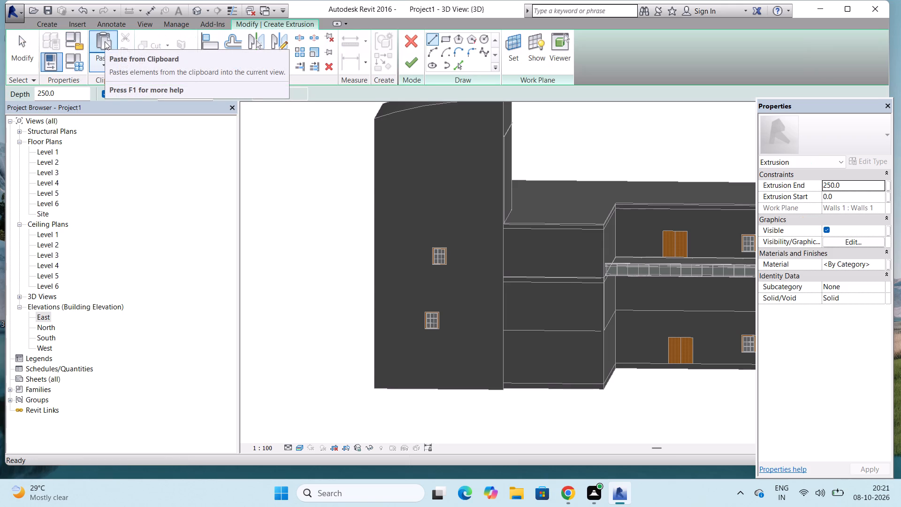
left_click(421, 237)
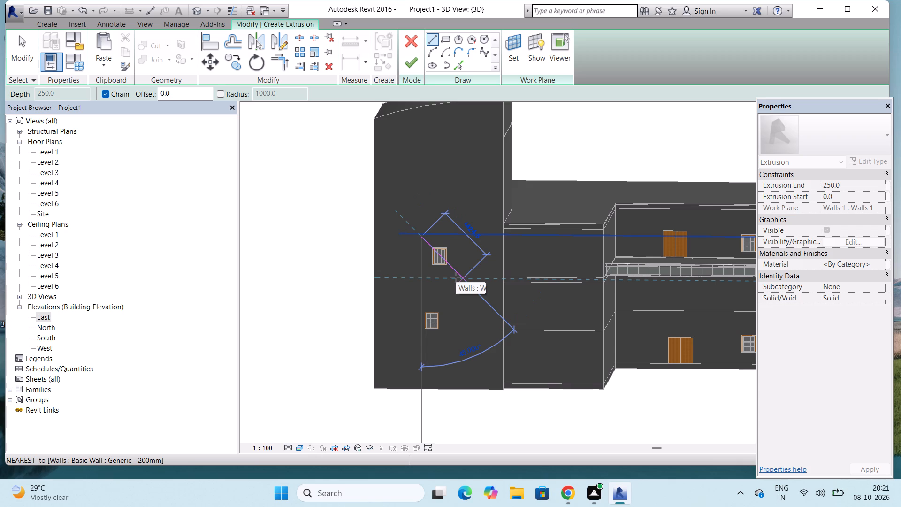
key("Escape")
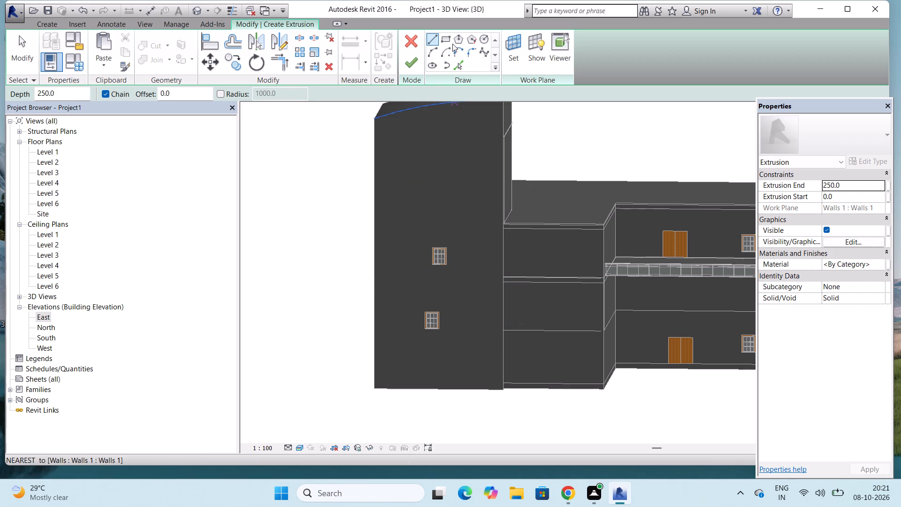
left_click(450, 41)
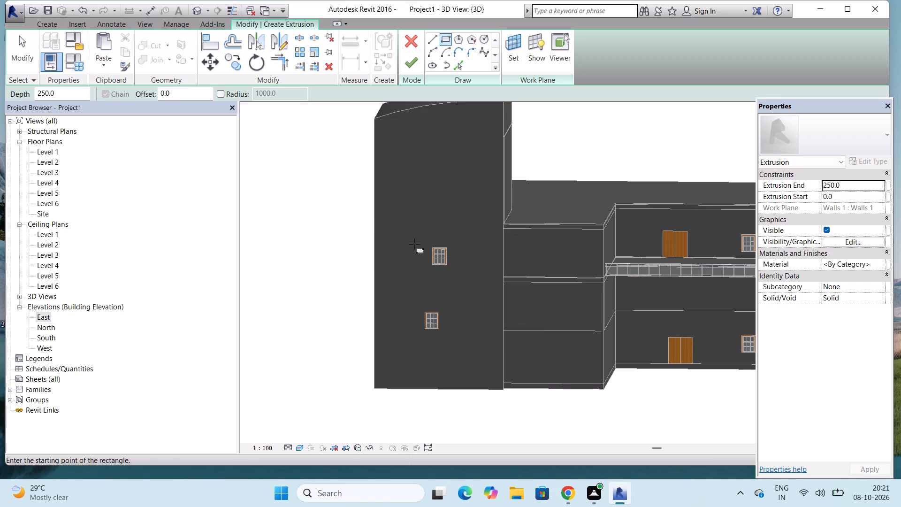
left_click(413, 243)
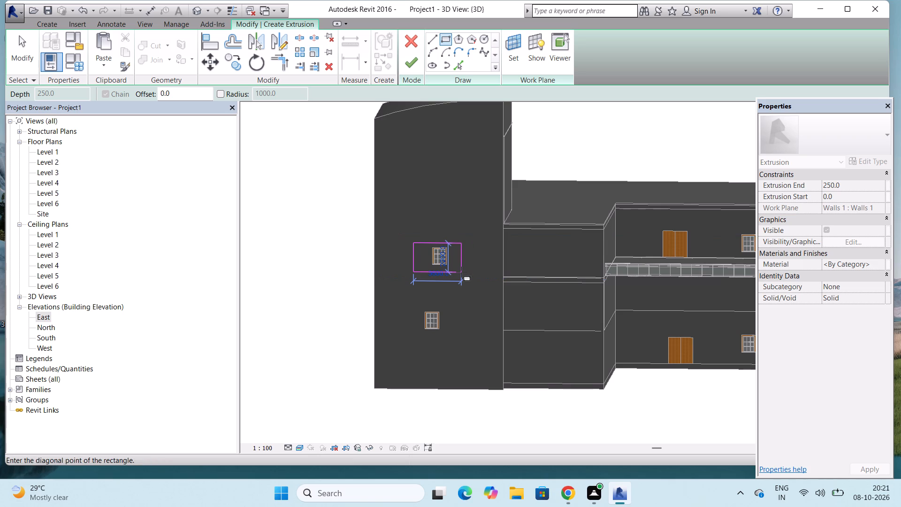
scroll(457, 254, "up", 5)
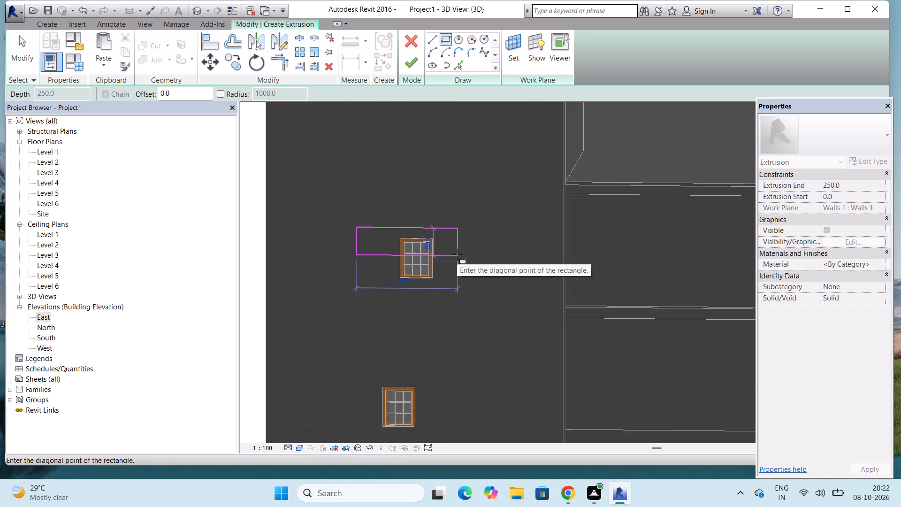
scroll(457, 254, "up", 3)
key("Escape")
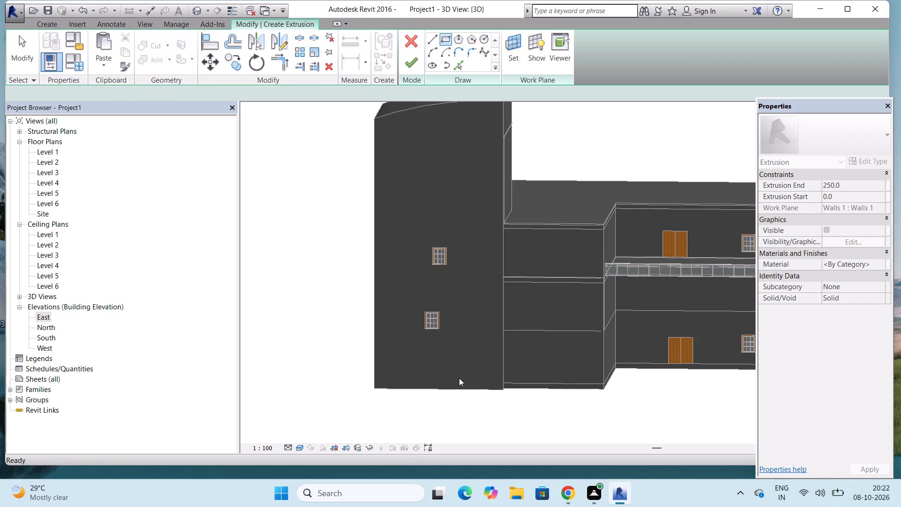
Sketch a rectangle about 1289 mm high tracing the outer trim of the tower's lower window.
left_click(444, 38)
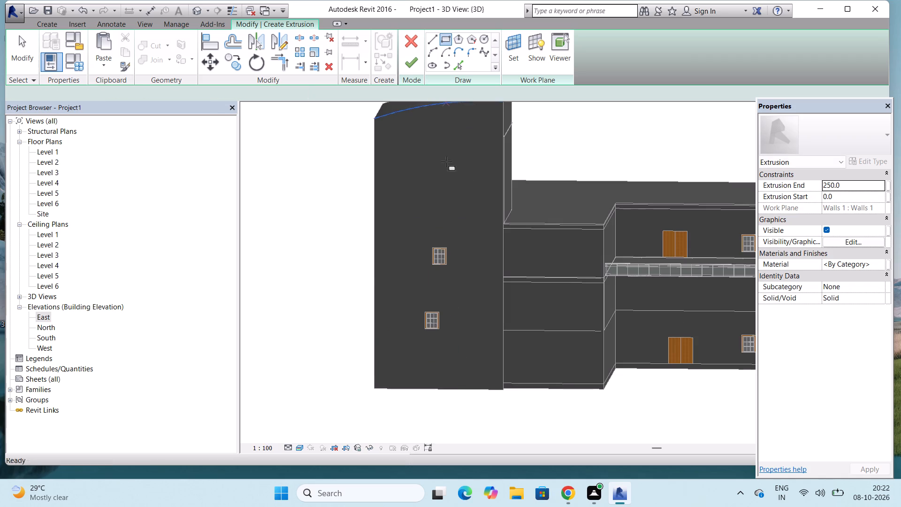
scroll(432, 322, "up", 9)
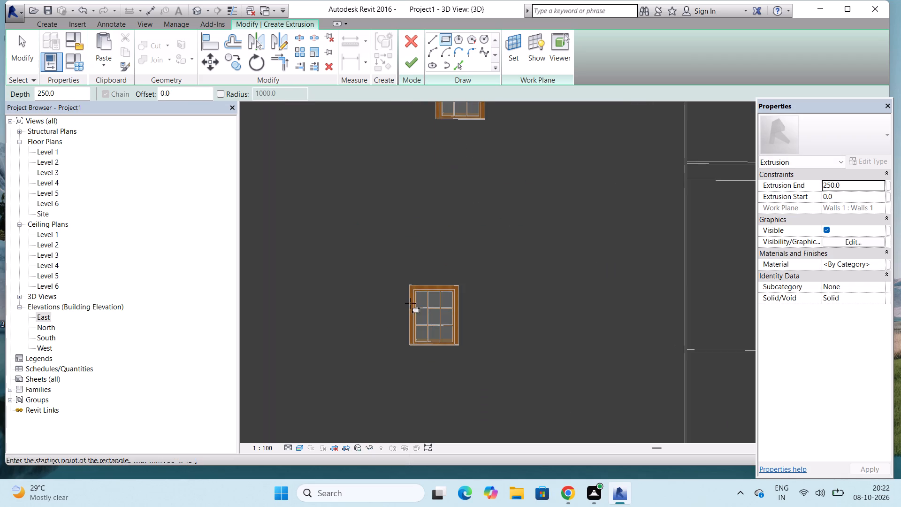
scroll(399, 281, "up", 4)
left_click(417, 285)
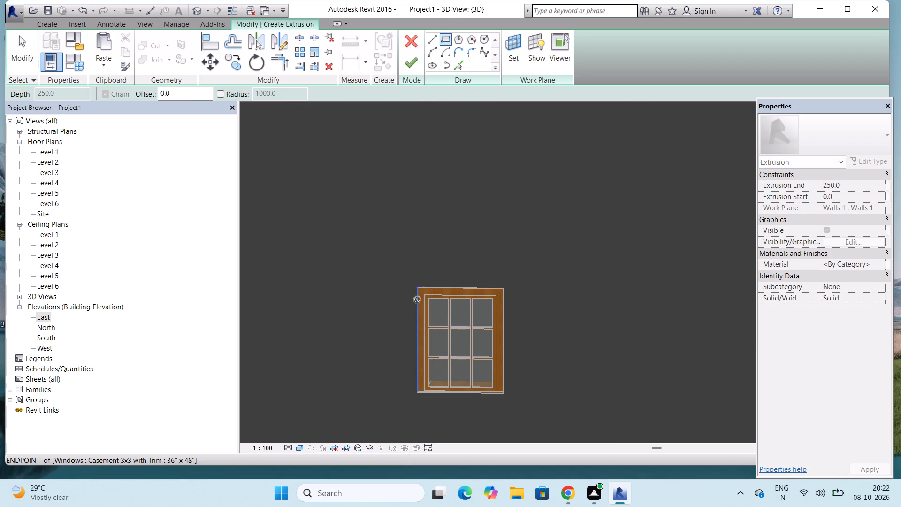
left_click(504, 395)
Sketch a rectangle tracing the outer trim of the tower's upper window.
scroll(456, 411, "down", 4)
scroll(463, 322, "down", 4)
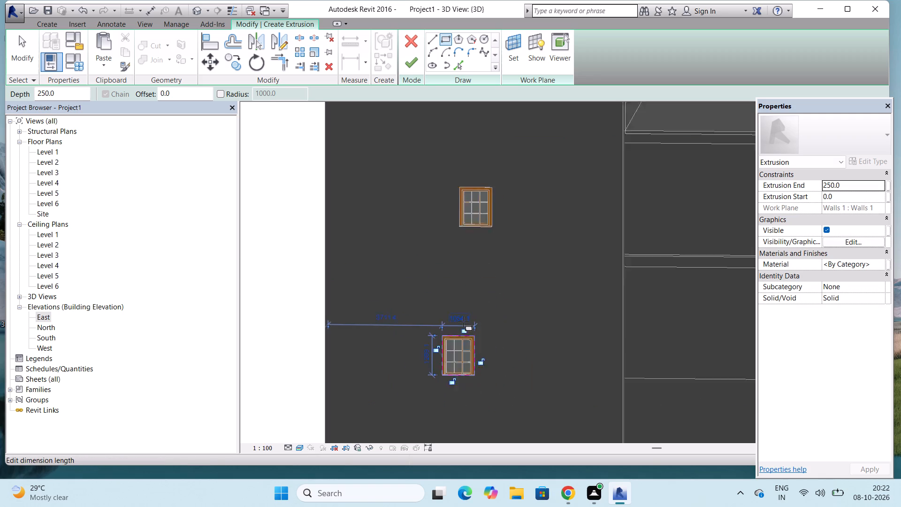
scroll(463, 322, "down", 2)
scroll(458, 233, "up", 12)
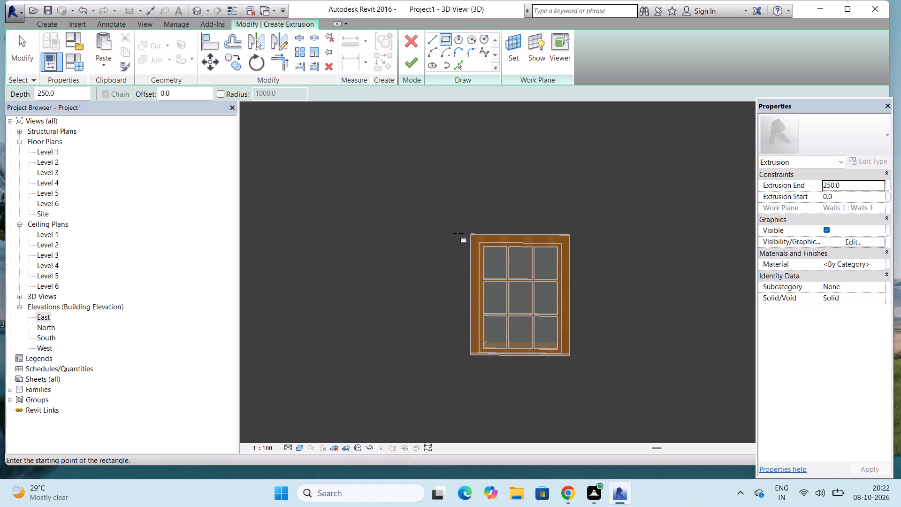
left_click(470, 235)
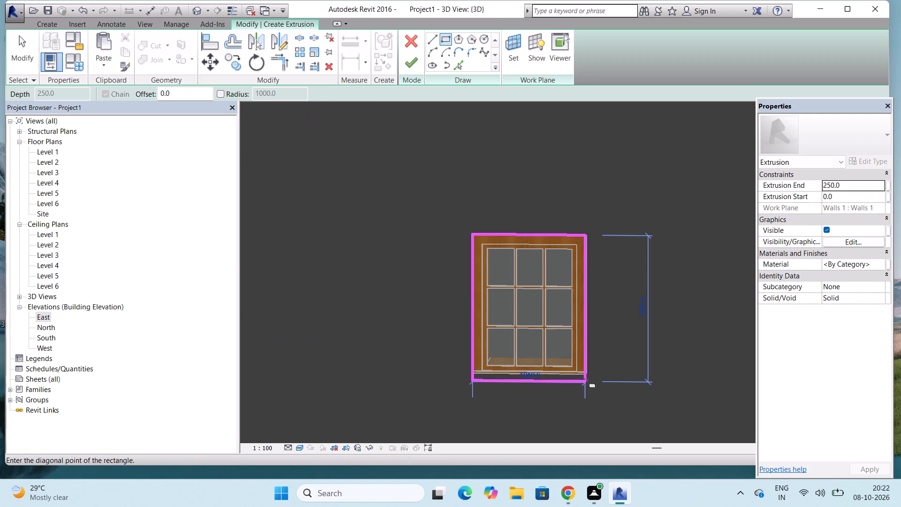
left_click(588, 377)
scroll(514, 373, "down", 3)
scroll(467, 352, "down", 9)
scroll(443, 238, "down", 2)
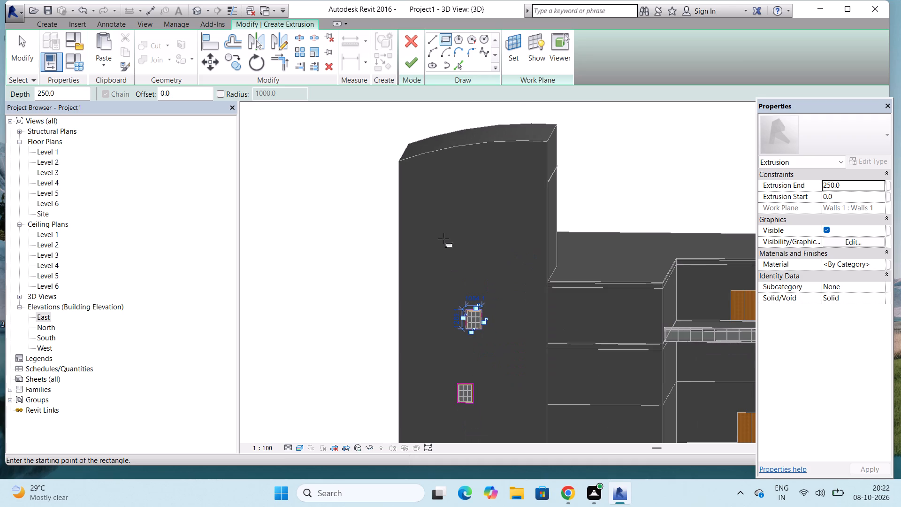
Sketch a larger rectangle about 3195 mm wide around the tower's upper window, leaving a margin on every side.
left_click(445, 41)
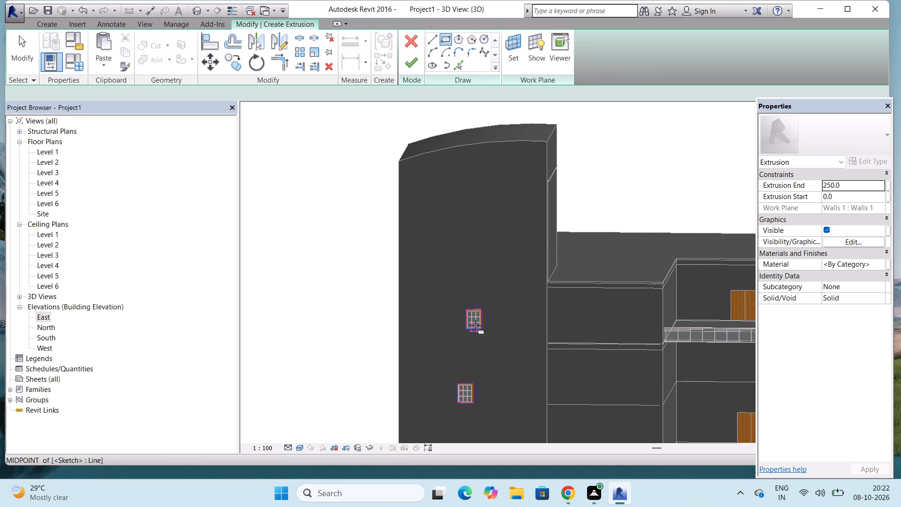
scroll(469, 333, "up", 4)
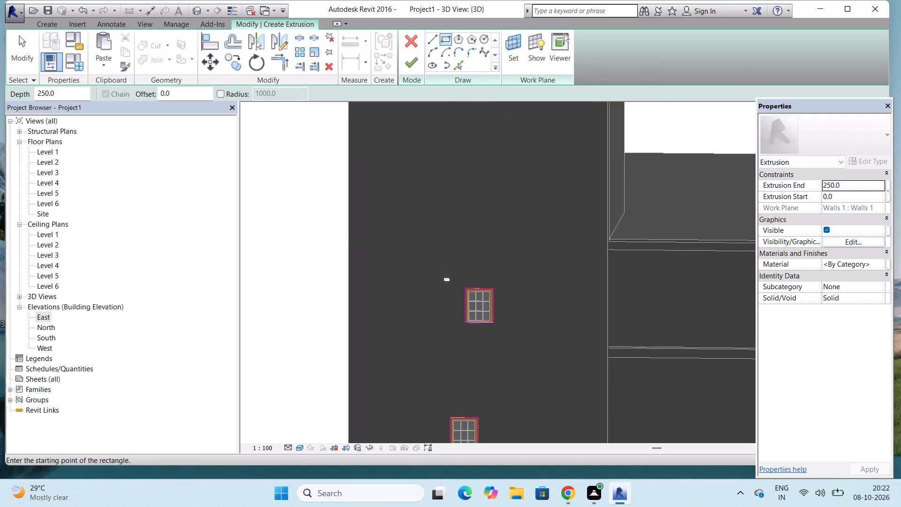
left_click(442, 272)
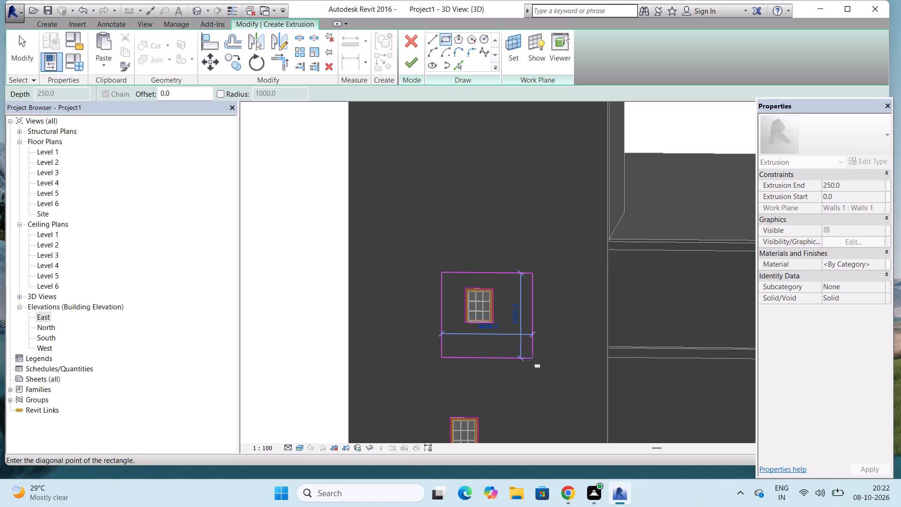
left_click(527, 346)
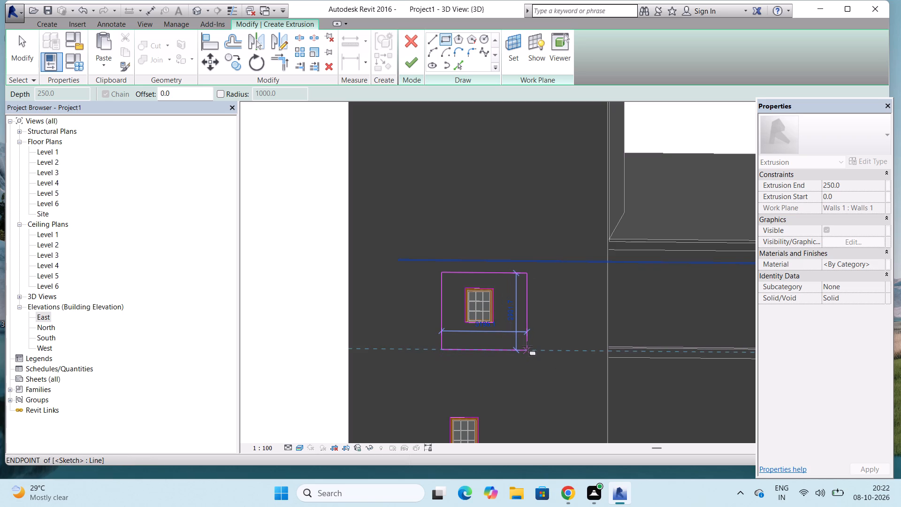
Sketch a larger rectangle around the tower's lower window, aligned with both vertical sides of the larger rectangle above.
scroll(481, 342, "down", 4)
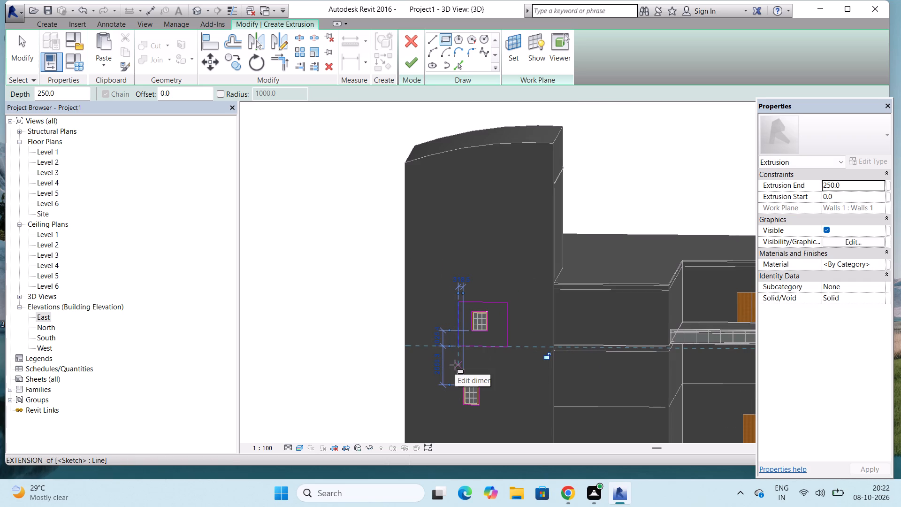
left_click(455, 365)
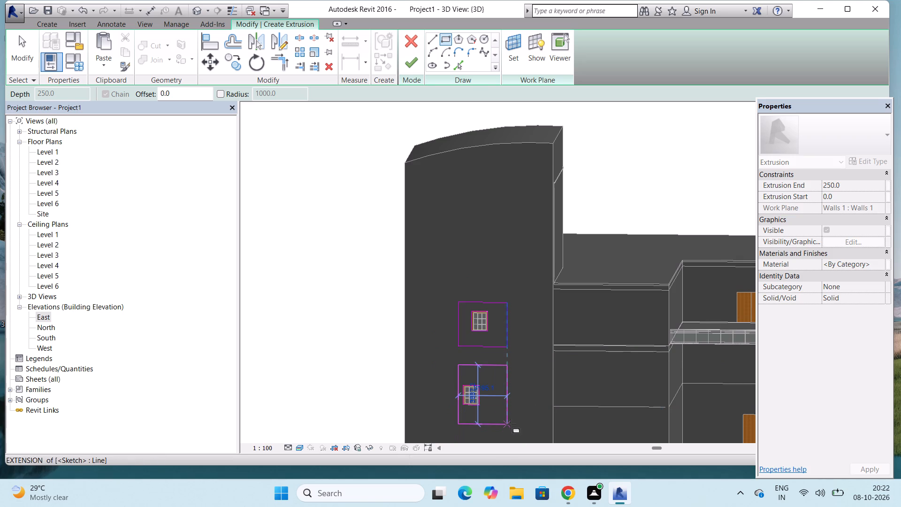
left_click(511, 424)
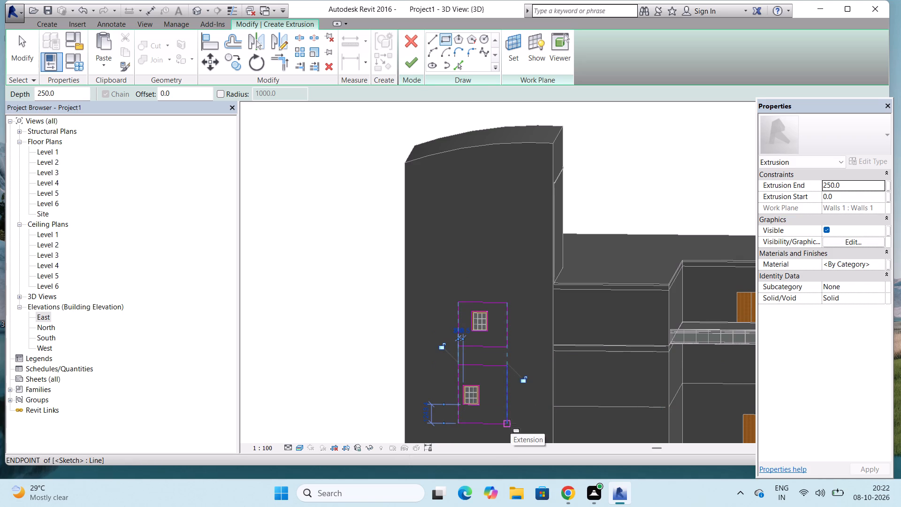
key("Escape")
scroll(477, 400, "up", 4)
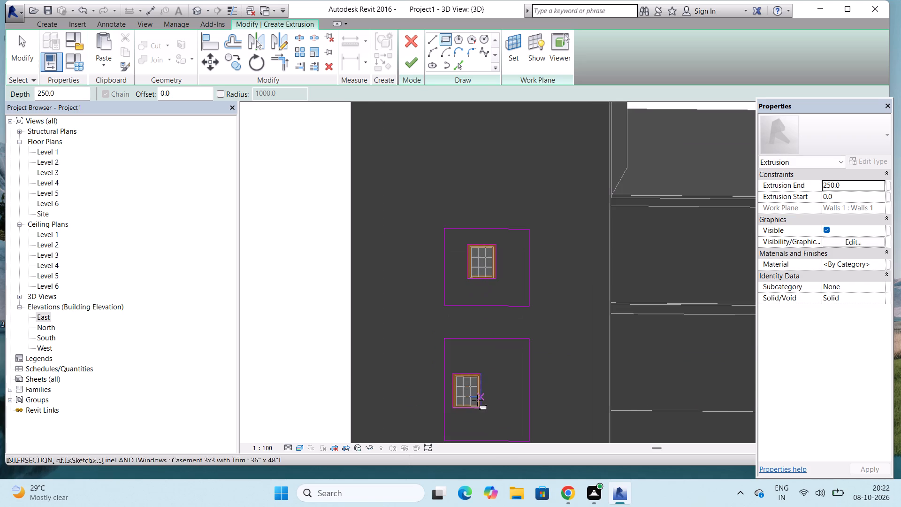
key("Escape")
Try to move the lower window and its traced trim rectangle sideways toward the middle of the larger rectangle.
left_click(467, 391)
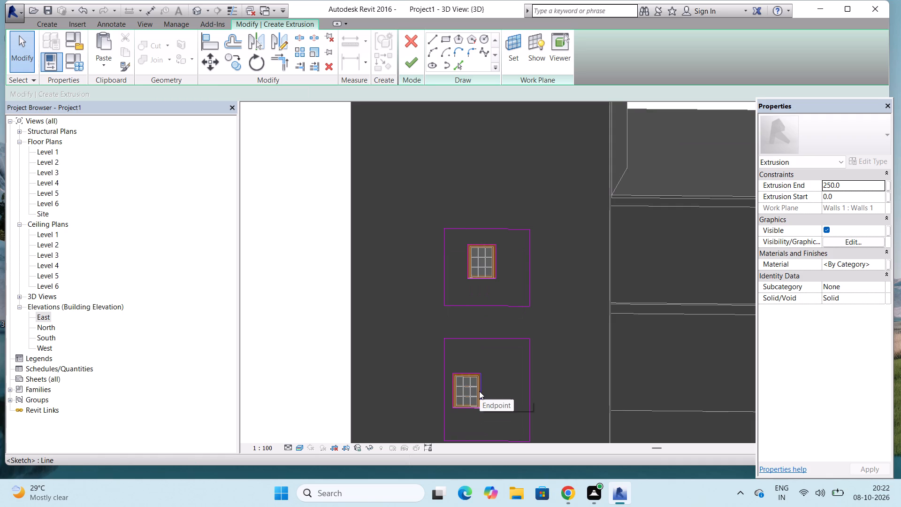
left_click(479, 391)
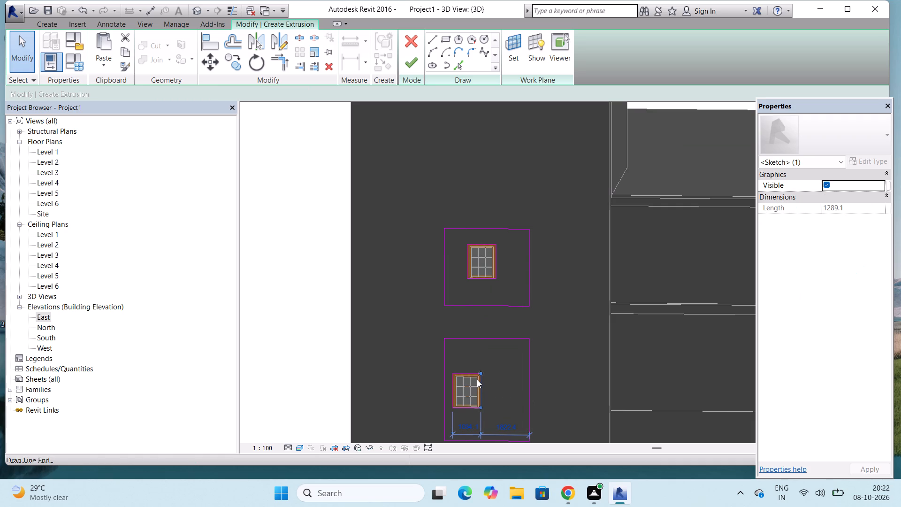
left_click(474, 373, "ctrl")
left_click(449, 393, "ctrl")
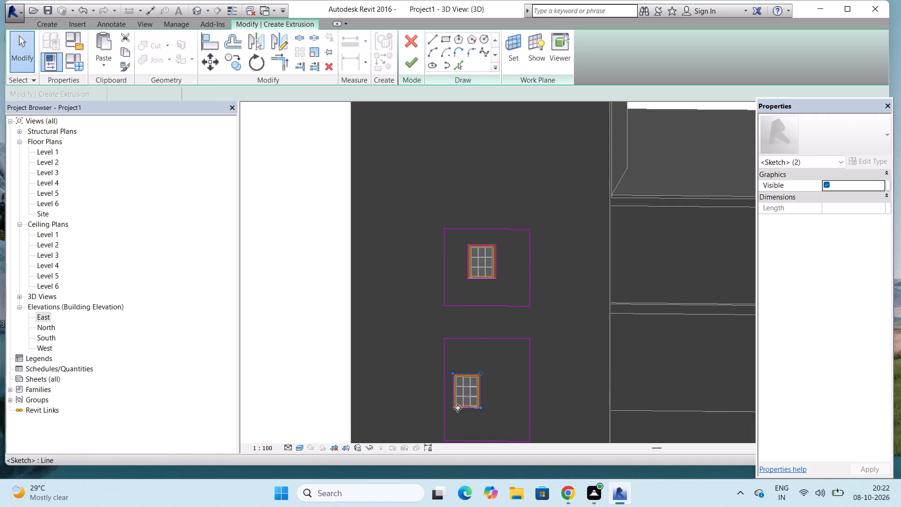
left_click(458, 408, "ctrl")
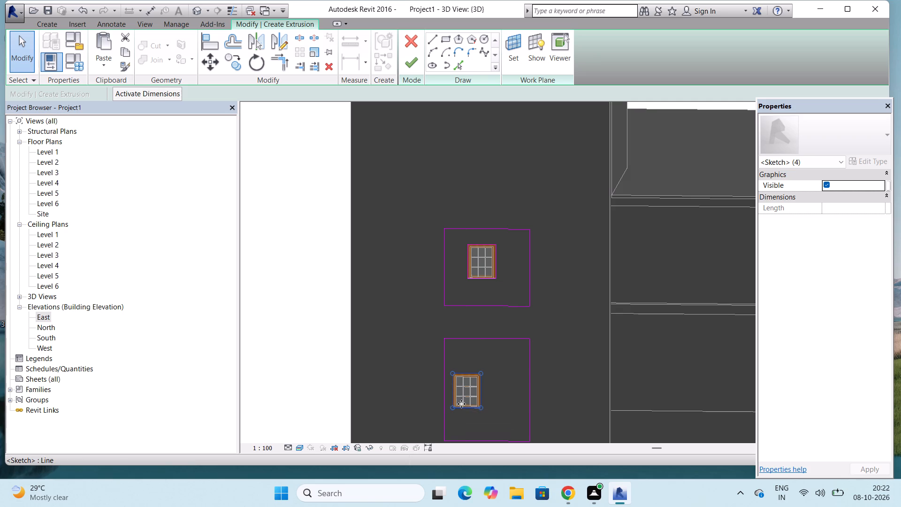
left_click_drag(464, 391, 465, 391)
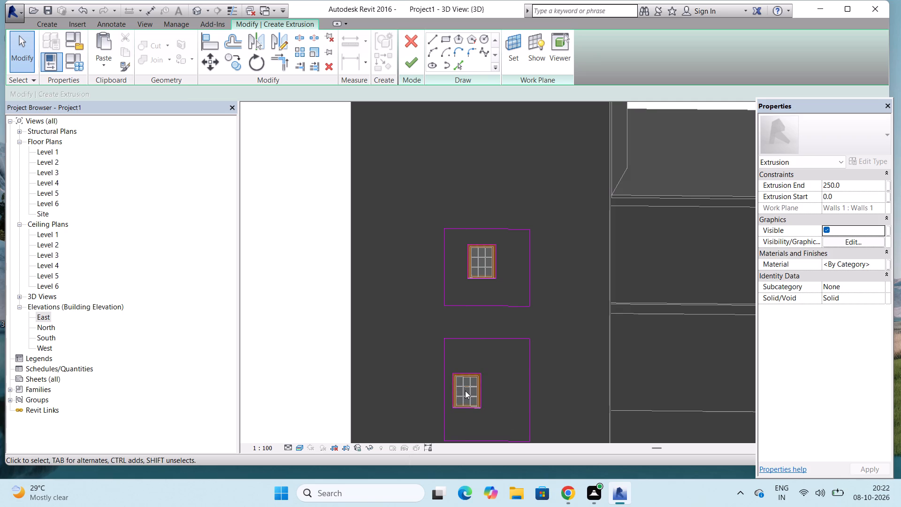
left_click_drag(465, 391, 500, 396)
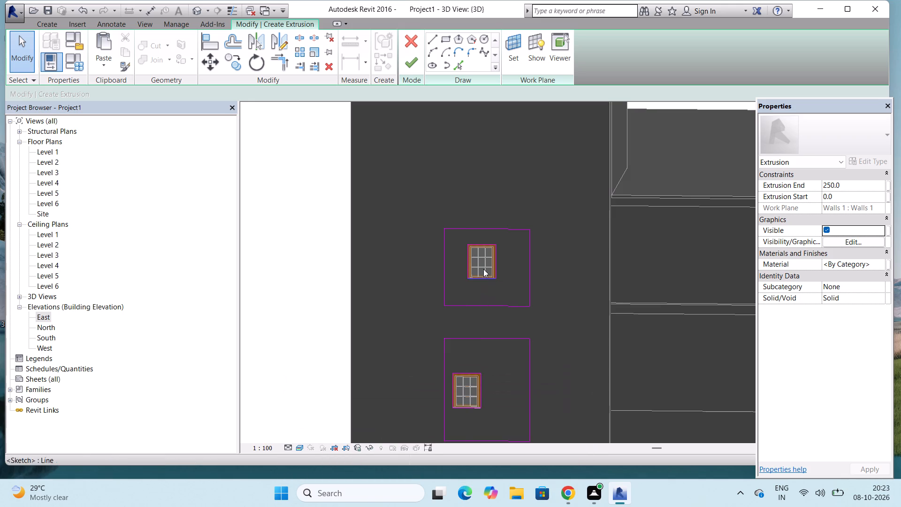
Delete the top edge of the larger rectangle around the lower window.
left_click(481, 305)
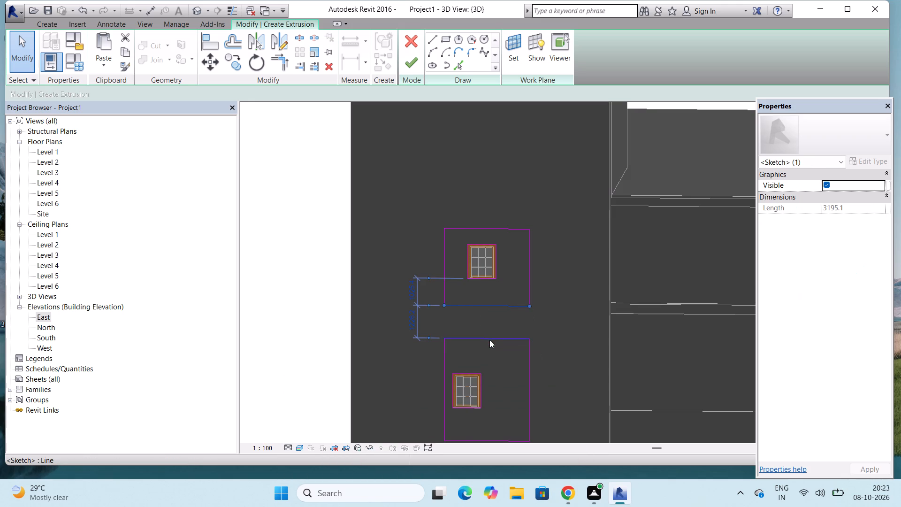
left_click(489, 340)
key("Delete")
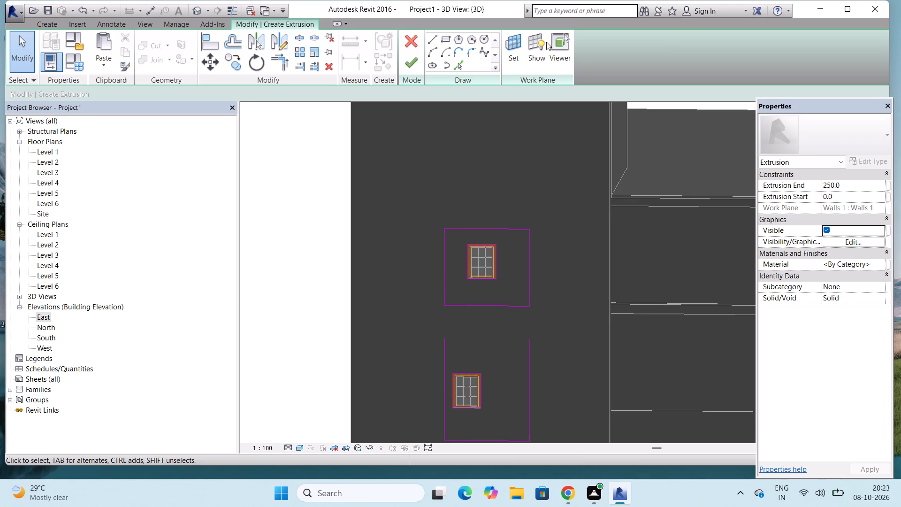
Sketch a line about 5700 mm long from the lower rectangle's top outer corner, then continue up and back to the upper rectangle's bottom inner corner.
left_click(432, 40)
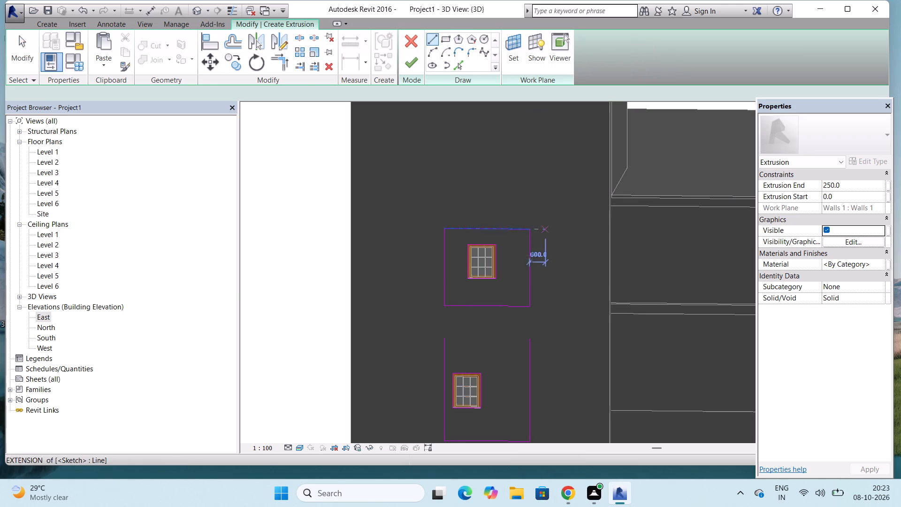
left_click(446, 340)
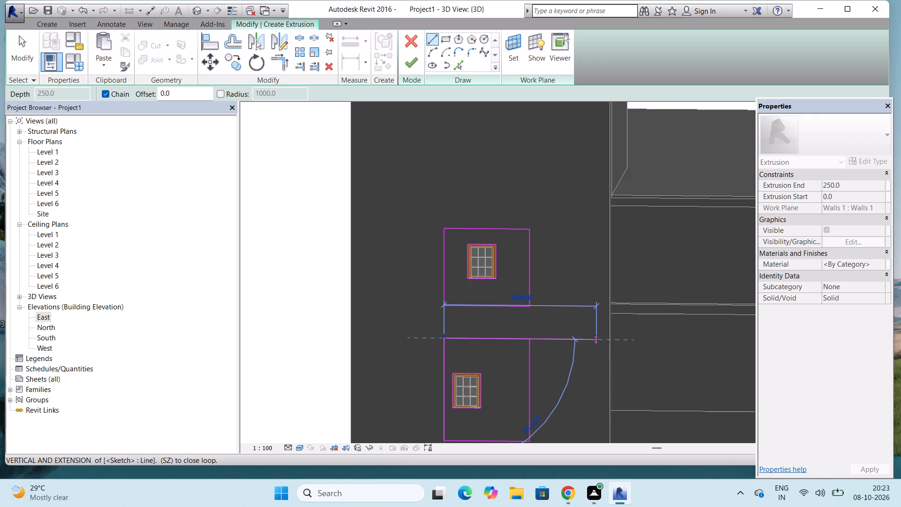
left_click(597, 338)
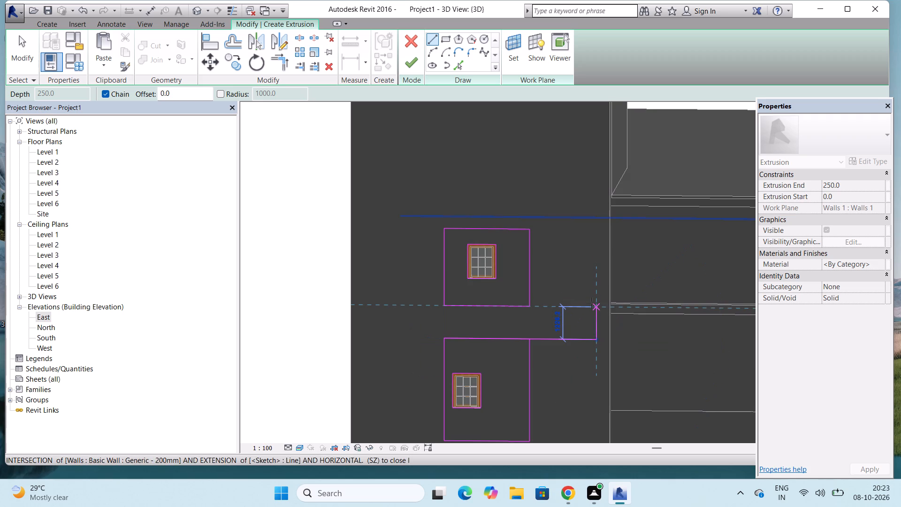
left_click(591, 303)
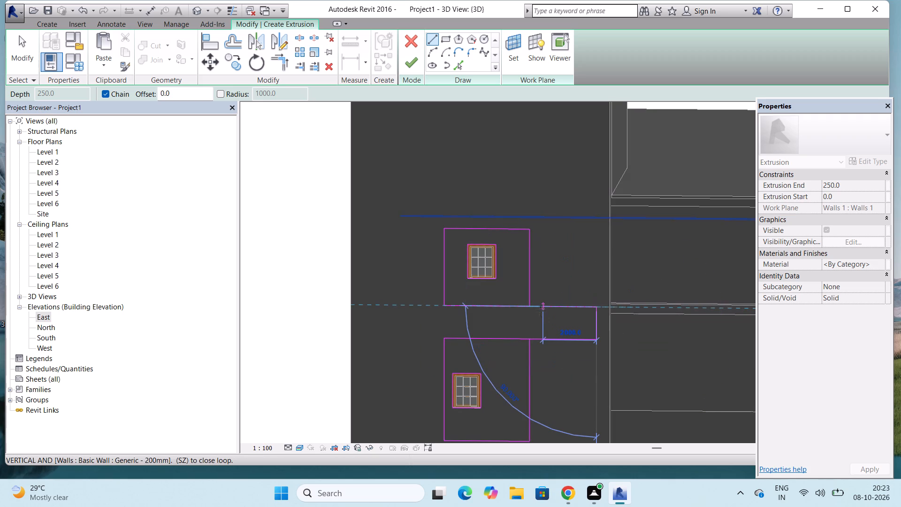
left_click(529, 309)
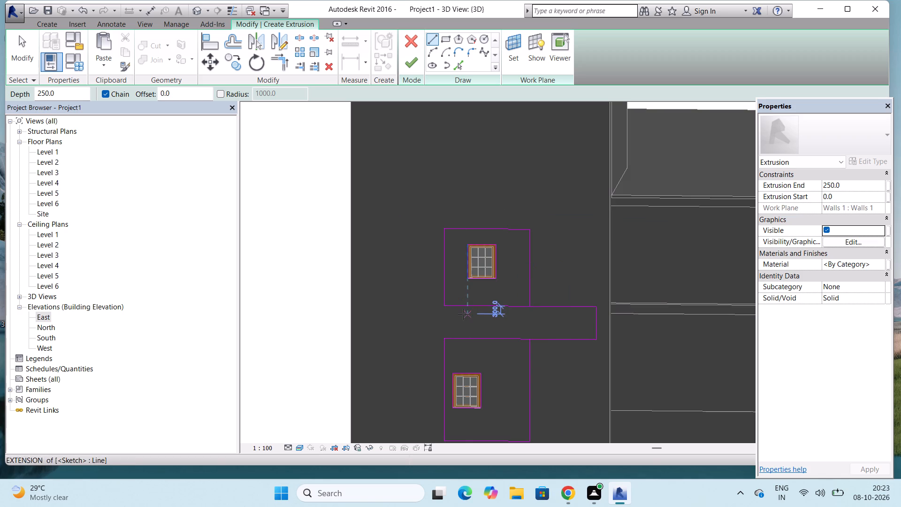
Sketch a vertical line joining the outer sides of the two larger rectangles across the gap between them.
left_click(443, 307)
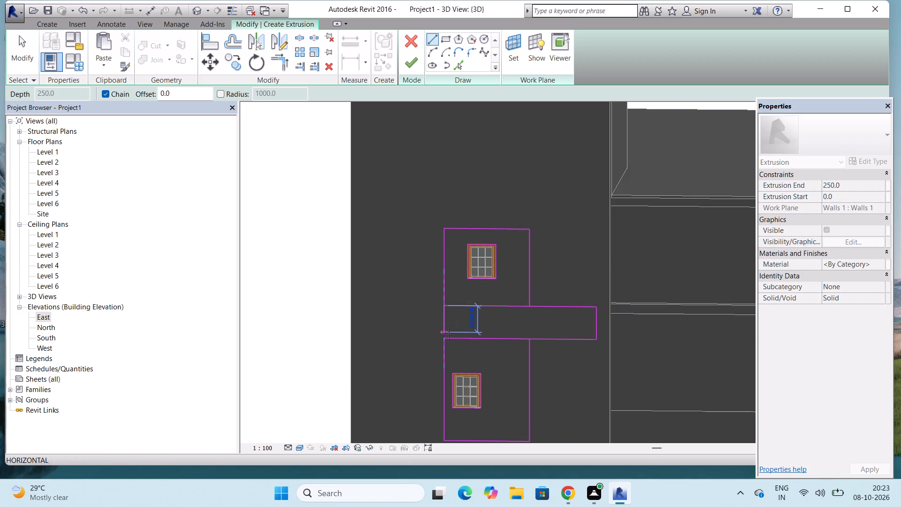
left_click(449, 338)
key("Escape")
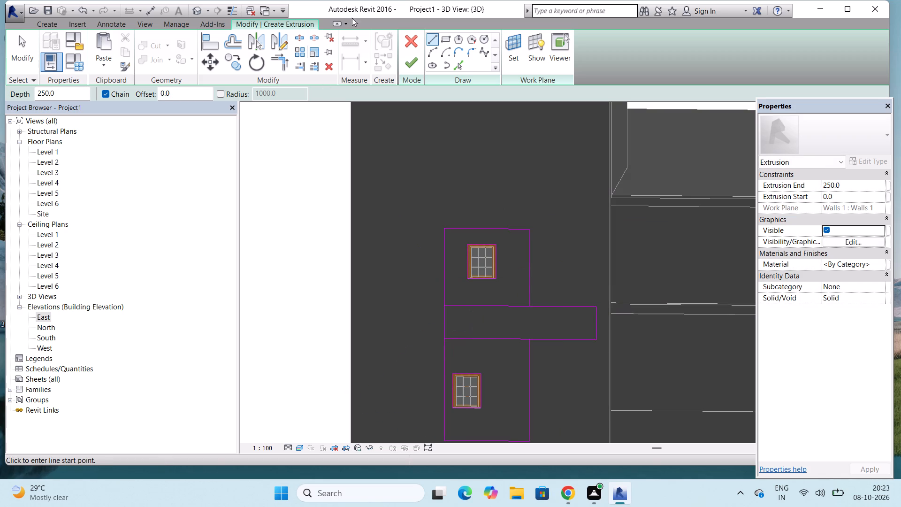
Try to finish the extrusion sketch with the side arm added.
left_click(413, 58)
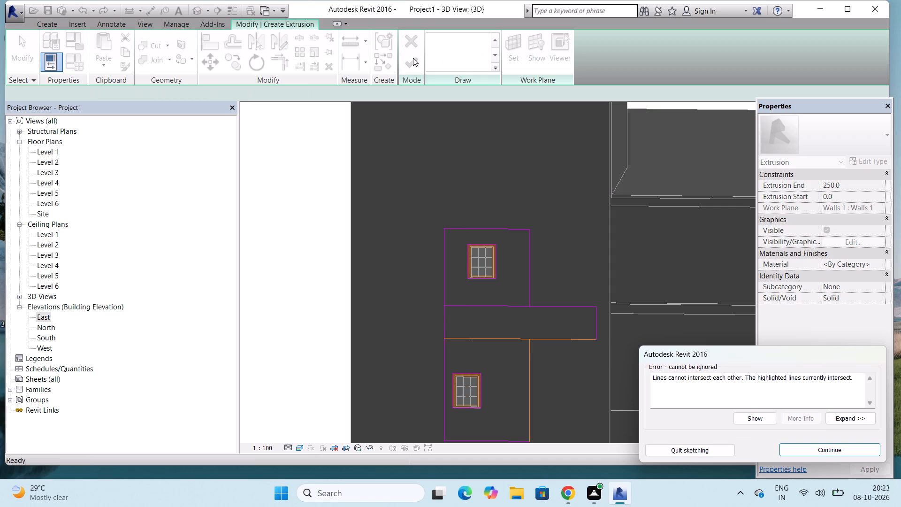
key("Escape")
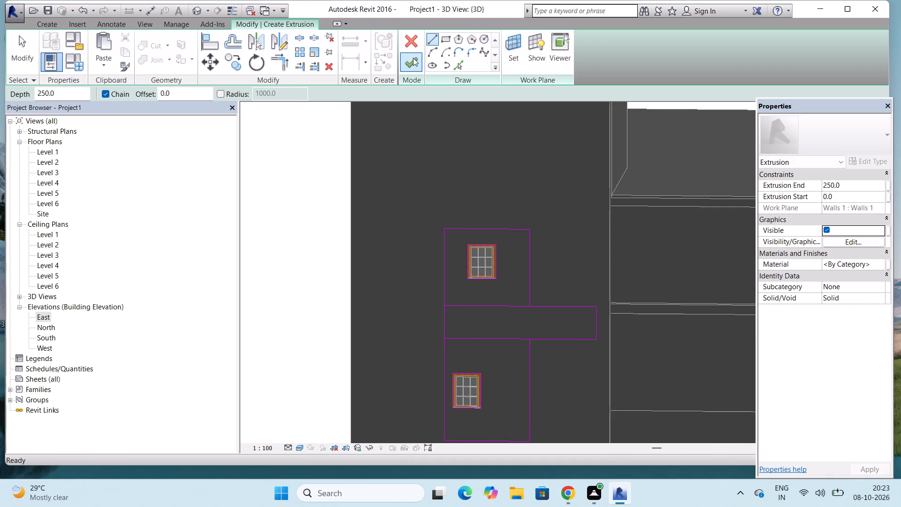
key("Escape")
Remove the upper rectangle's bottom edge by shrinking it to a short stub at the arm's corner and deleting the stub.
left_click(477, 306)
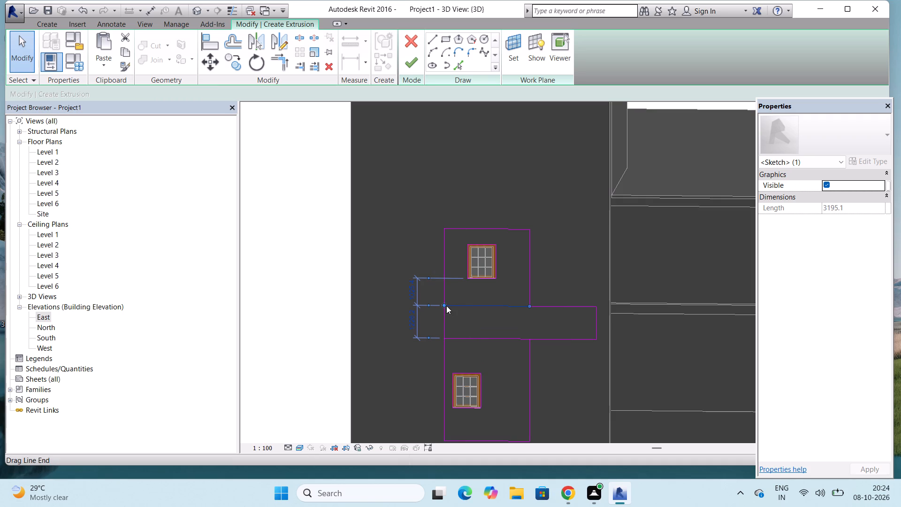
left_click_drag(444, 303, 525, 310)
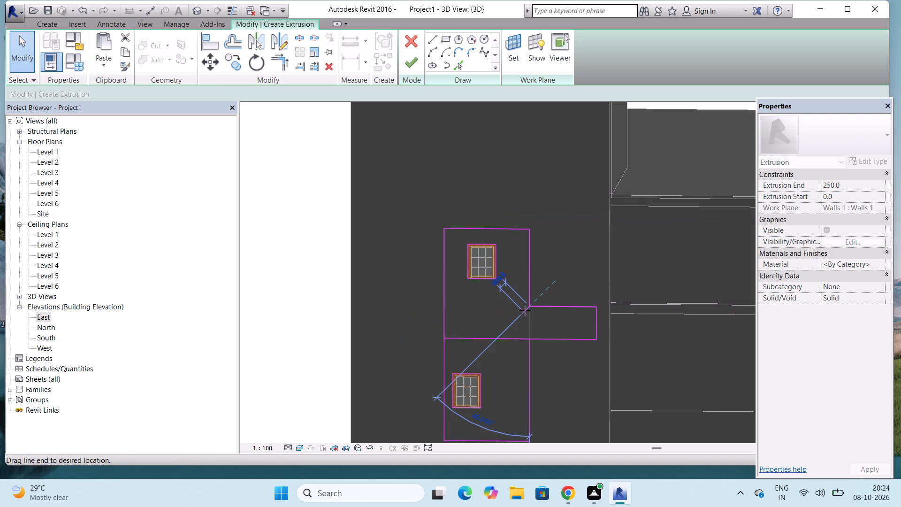
left_click_drag(525, 310, 527, 308)
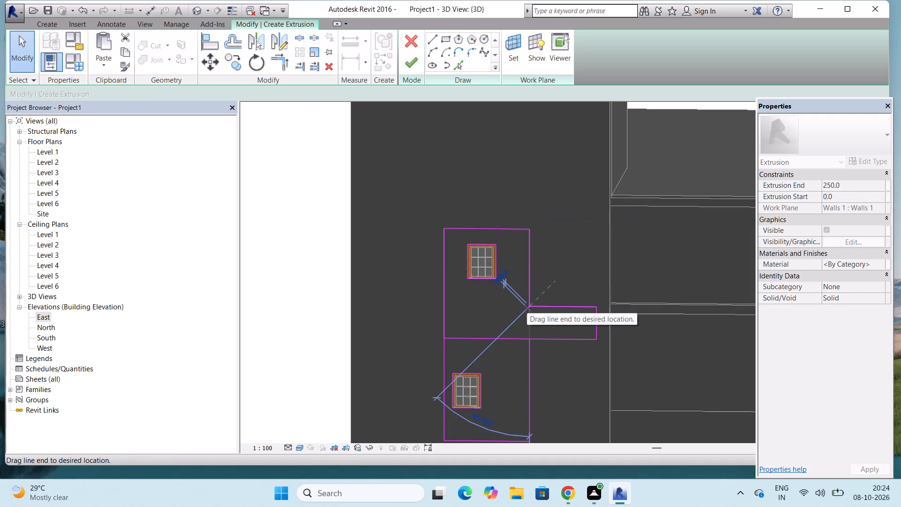
left_click_drag(527, 308, 519, 302)
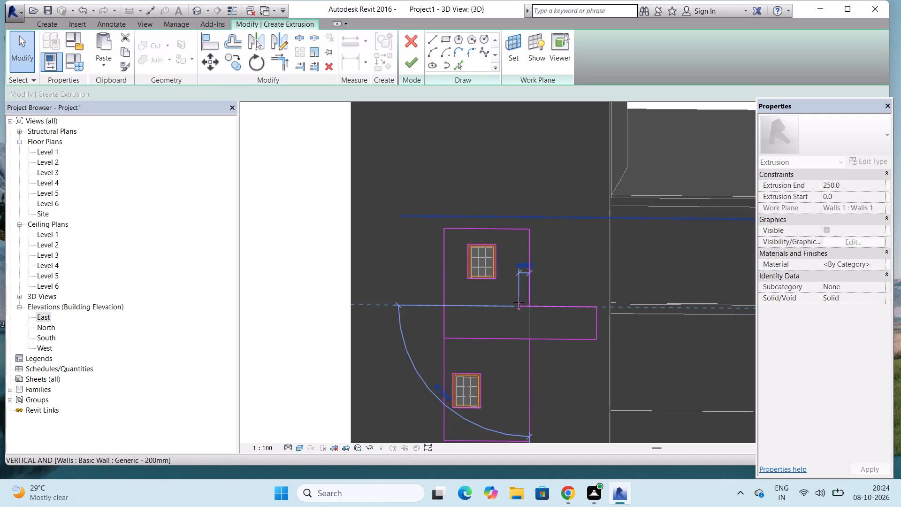
left_click_drag(519, 302, 526, 304)
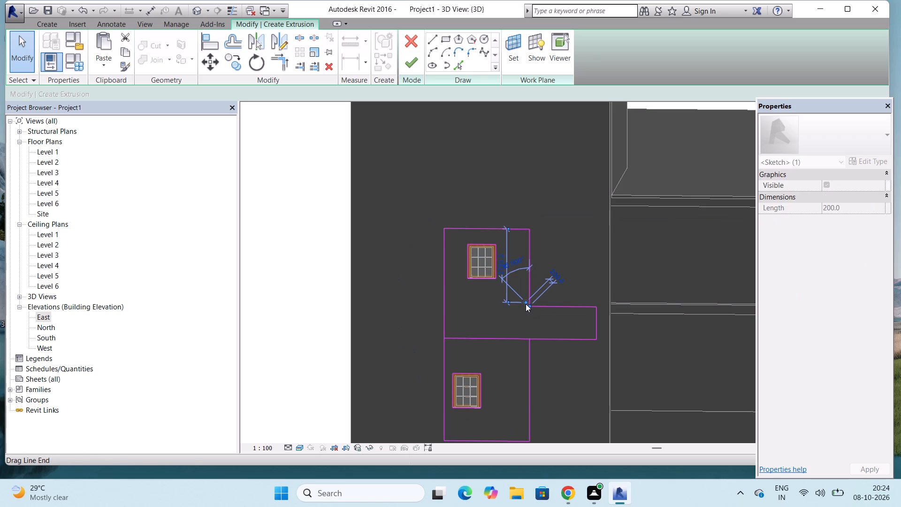
key("Escape")
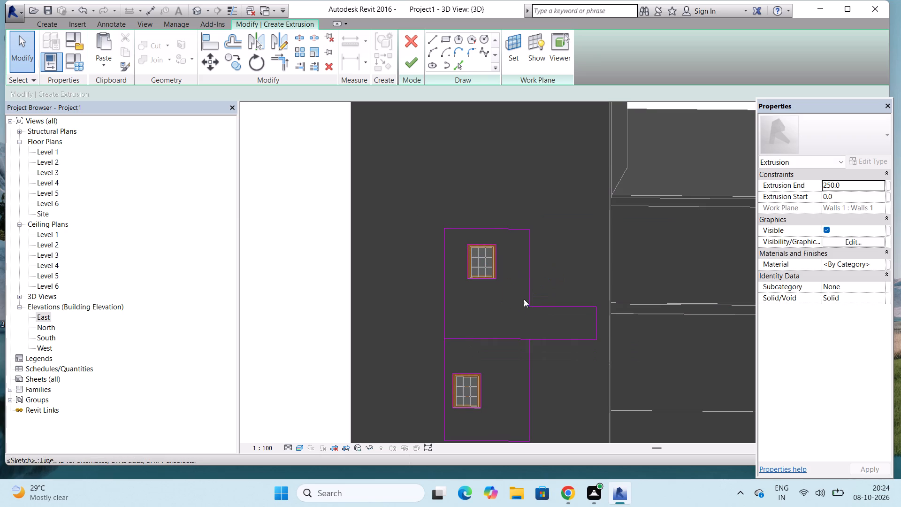
scroll(551, 291, "up", 4)
scroll(462, 310, "up", 4)
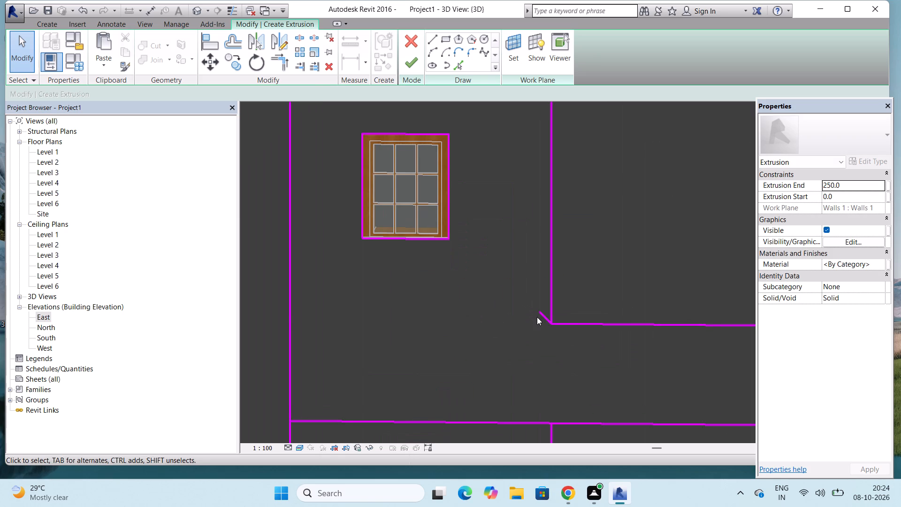
left_click(544, 314)
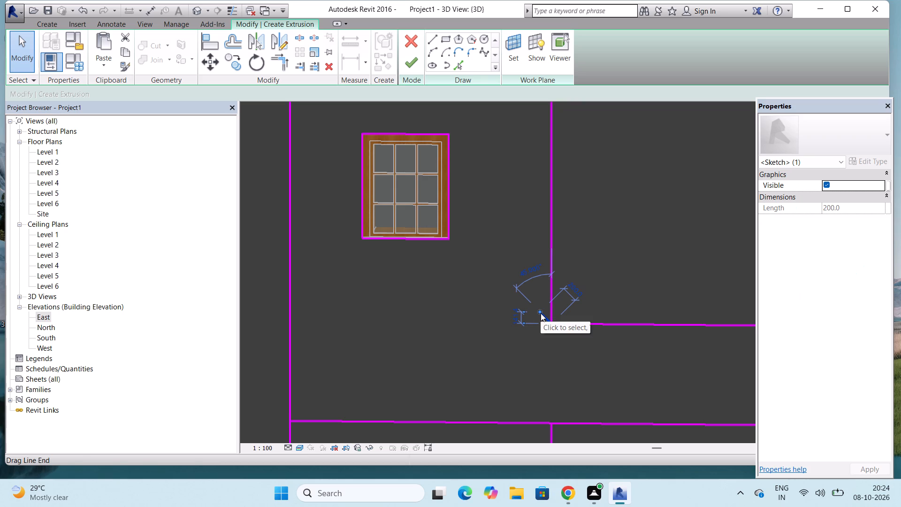
key("Delete")
Shorten the arm's lower line to about 2505 mm so it ends at the lower rectangle's side nearest the arm.
scroll(541, 313, "down", 4)
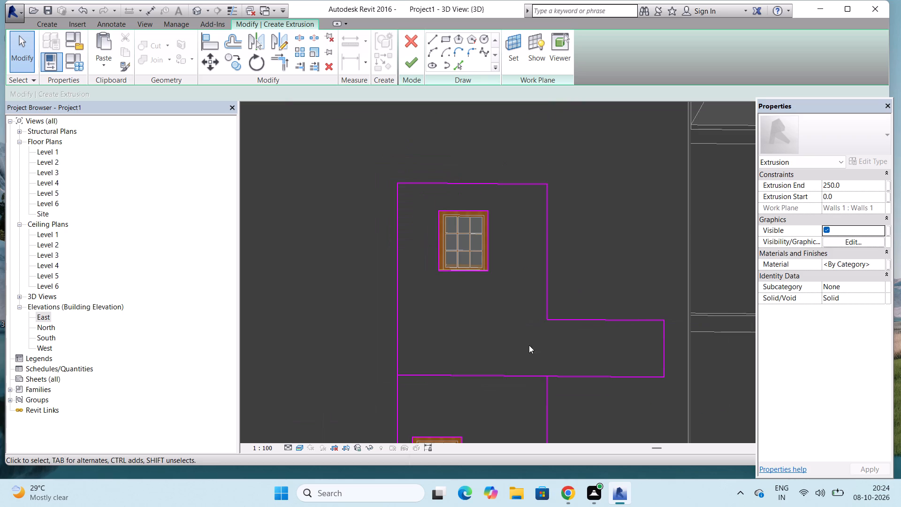
left_click(522, 373)
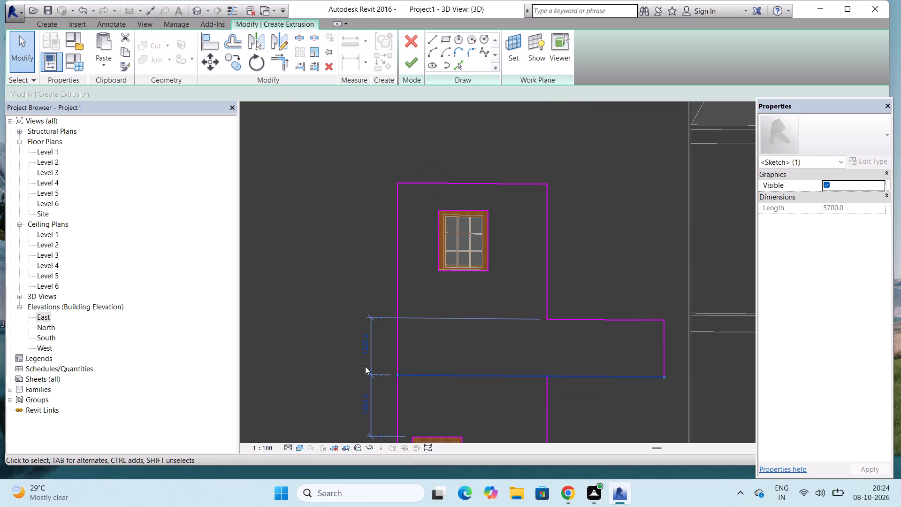
left_click_drag(397, 372, 552, 381)
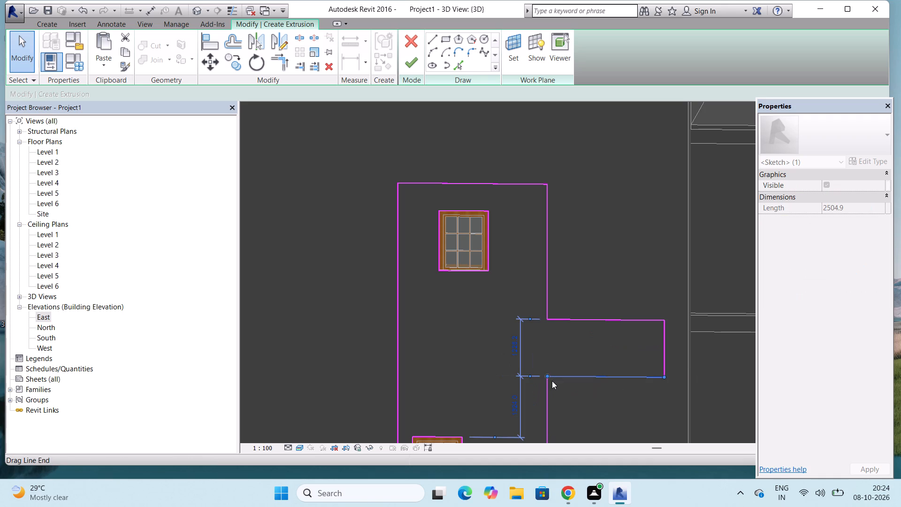
key("Escape")
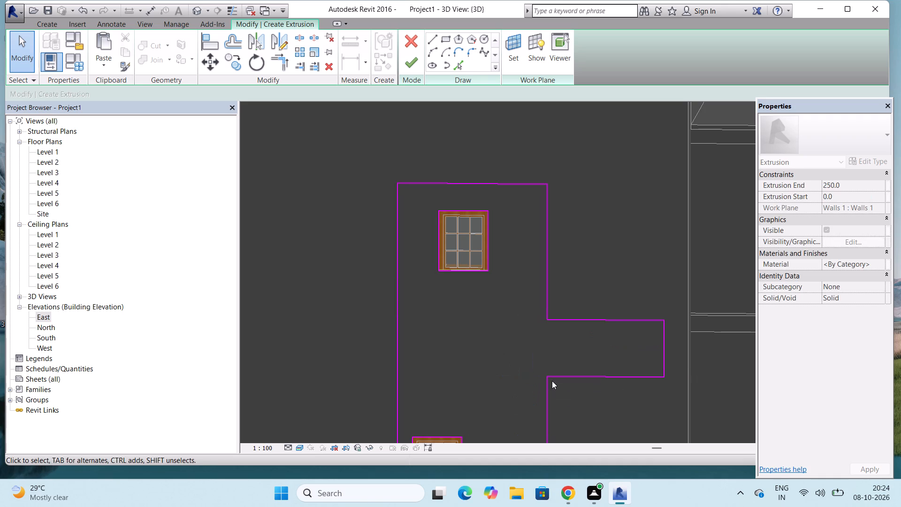
Finish the sketch as a 250 mm deep extrusion surrounding both tower windows, with the side arm included.
left_click(418, 65)
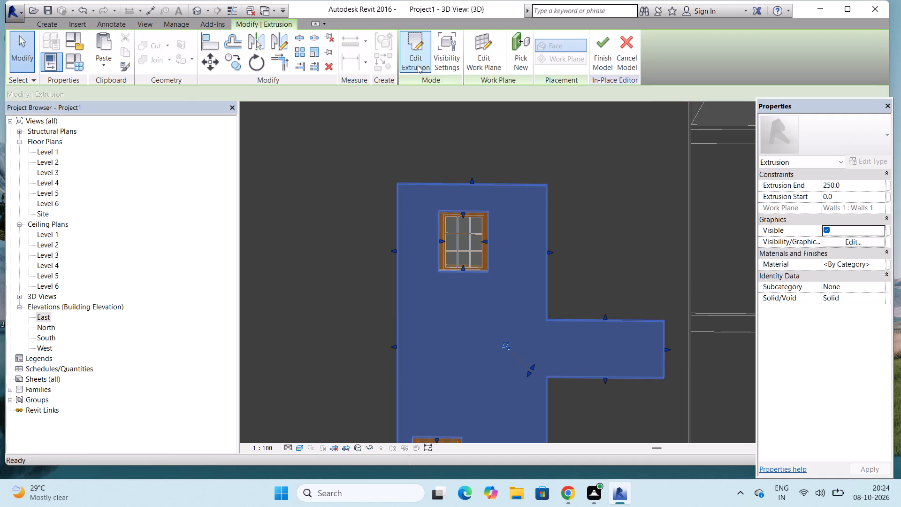
scroll(315, 243, "down", 6)
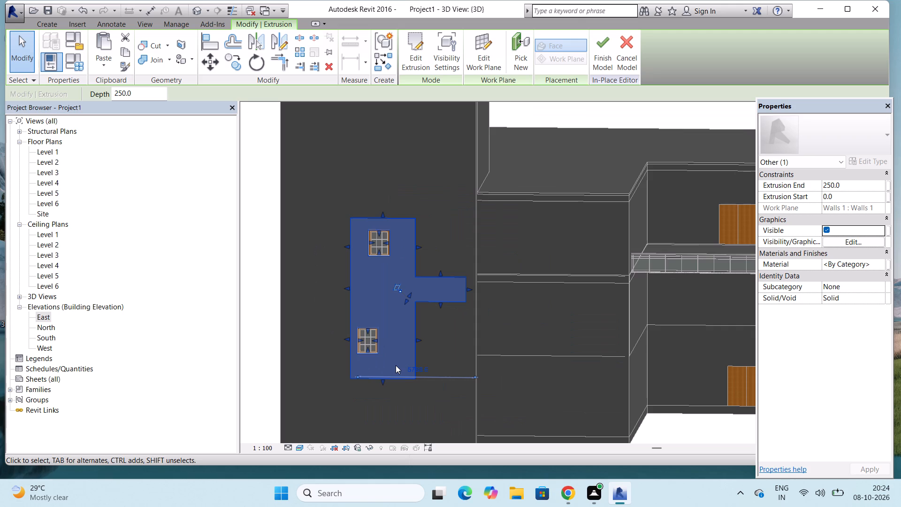
key("Escape")
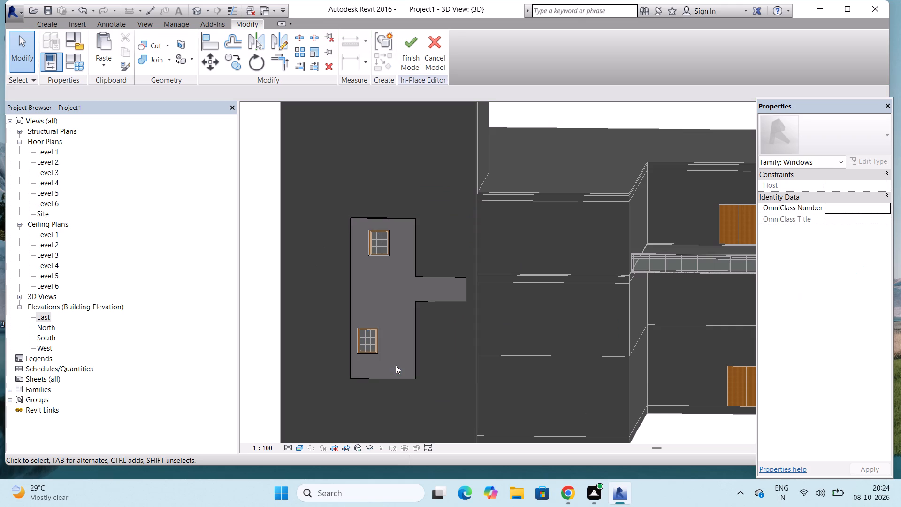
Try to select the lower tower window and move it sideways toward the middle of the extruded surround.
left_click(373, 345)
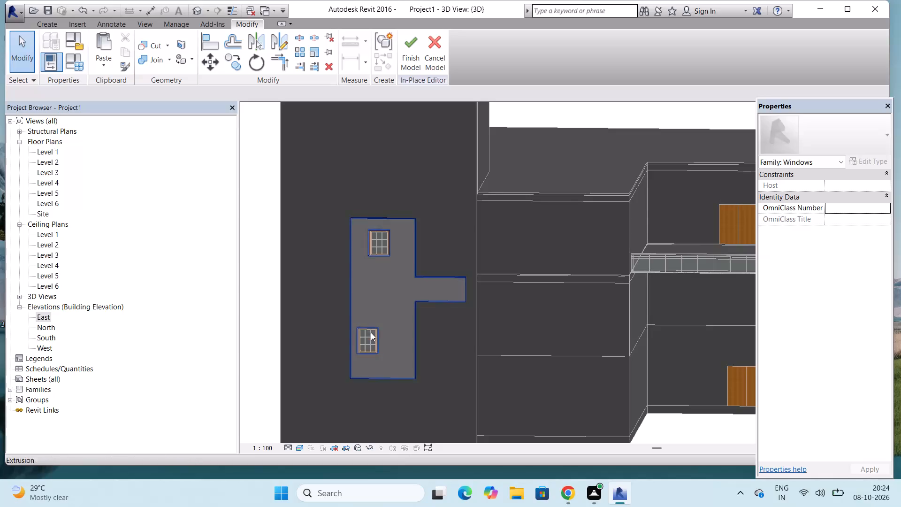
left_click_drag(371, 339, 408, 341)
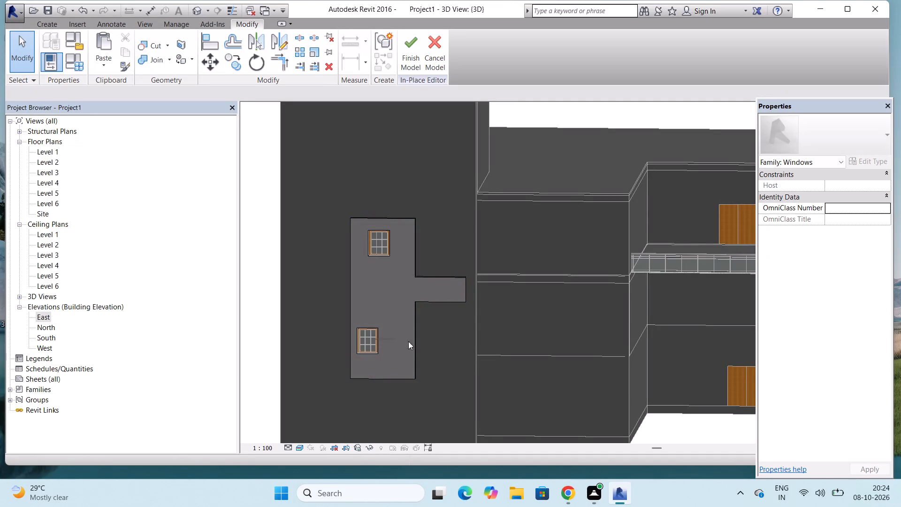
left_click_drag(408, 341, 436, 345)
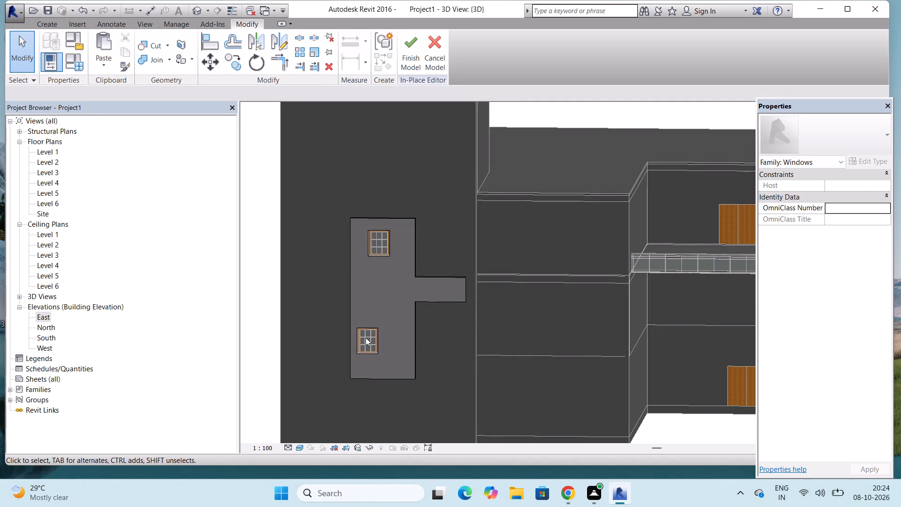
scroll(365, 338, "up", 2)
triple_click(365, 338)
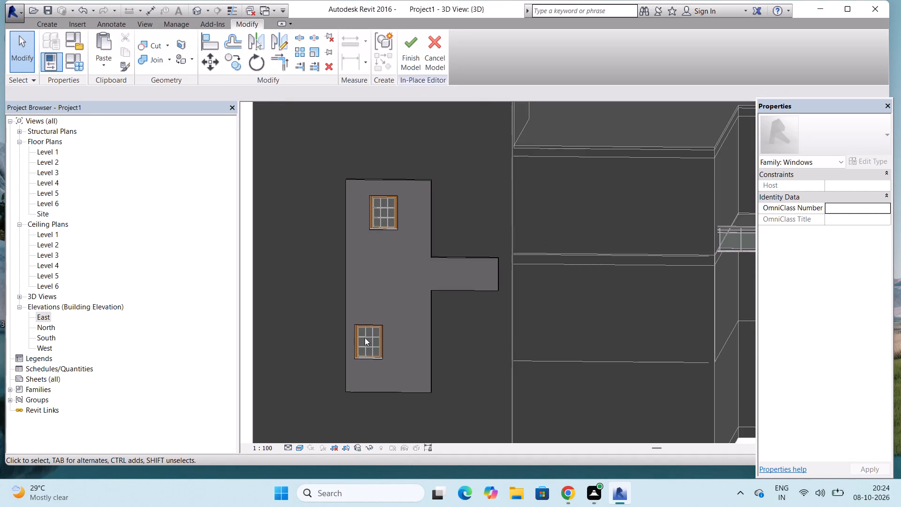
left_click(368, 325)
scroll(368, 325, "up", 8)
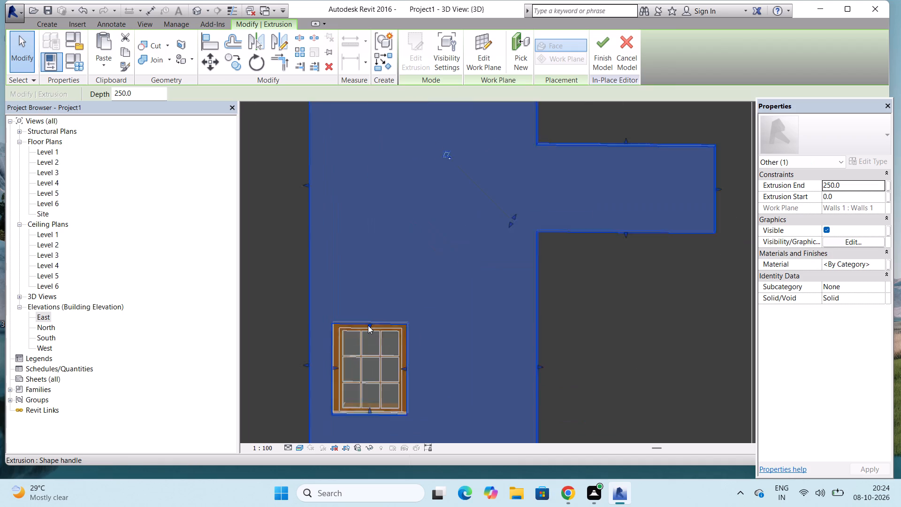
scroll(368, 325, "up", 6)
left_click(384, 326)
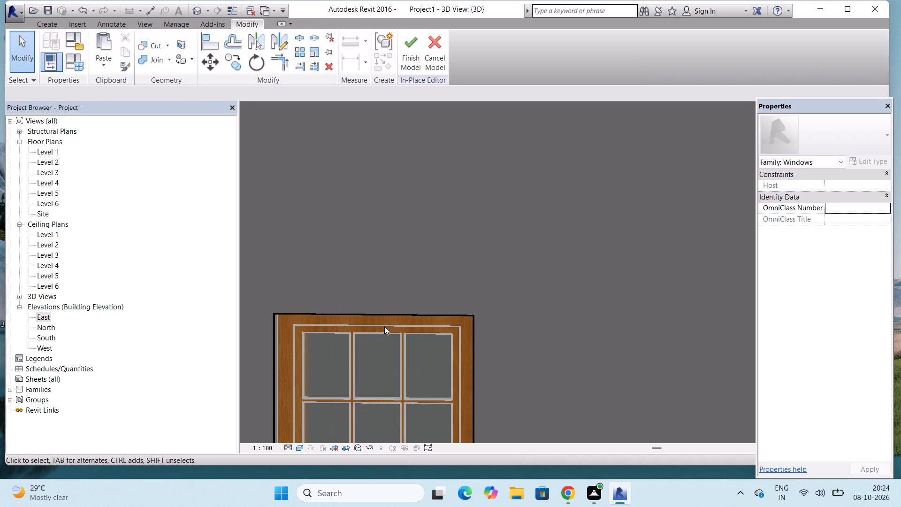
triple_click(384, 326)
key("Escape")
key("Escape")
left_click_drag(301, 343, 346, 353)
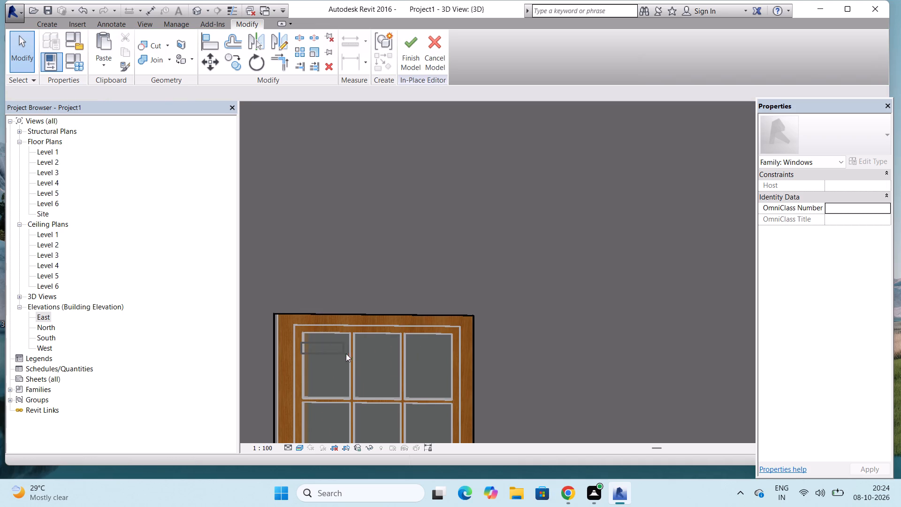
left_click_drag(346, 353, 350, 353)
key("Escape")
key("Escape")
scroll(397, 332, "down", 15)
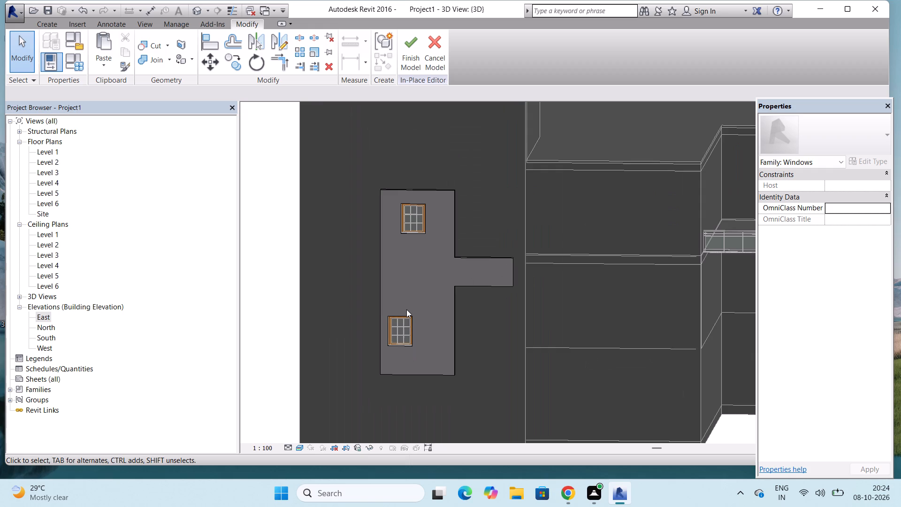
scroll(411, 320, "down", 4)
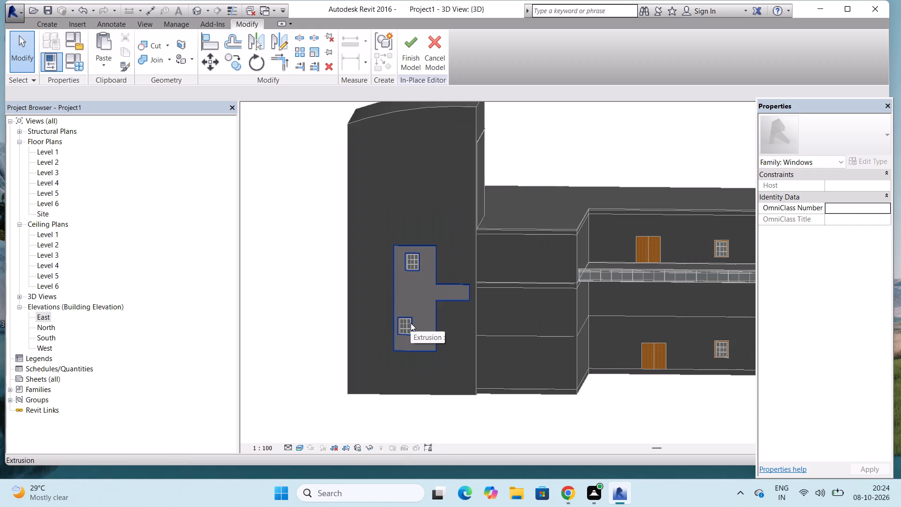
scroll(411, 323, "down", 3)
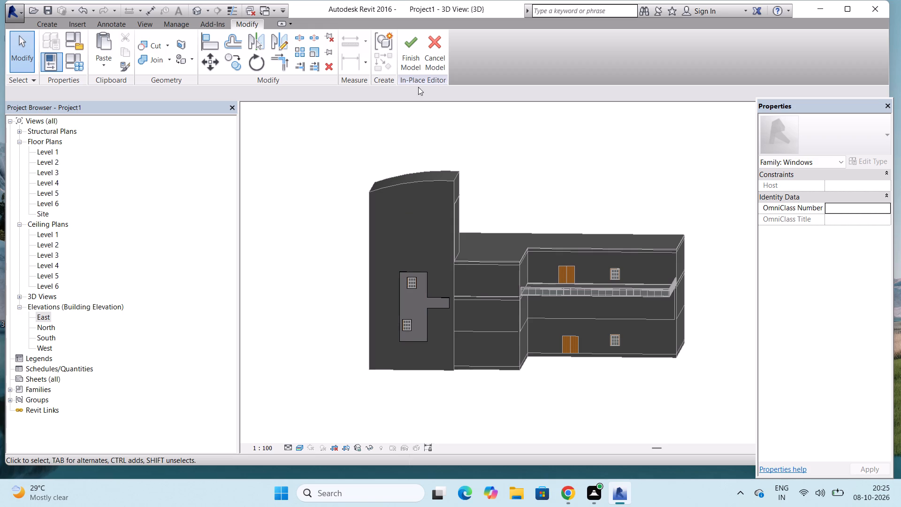
Finish the in-place window surround model and return to the project.
left_click(408, 61)
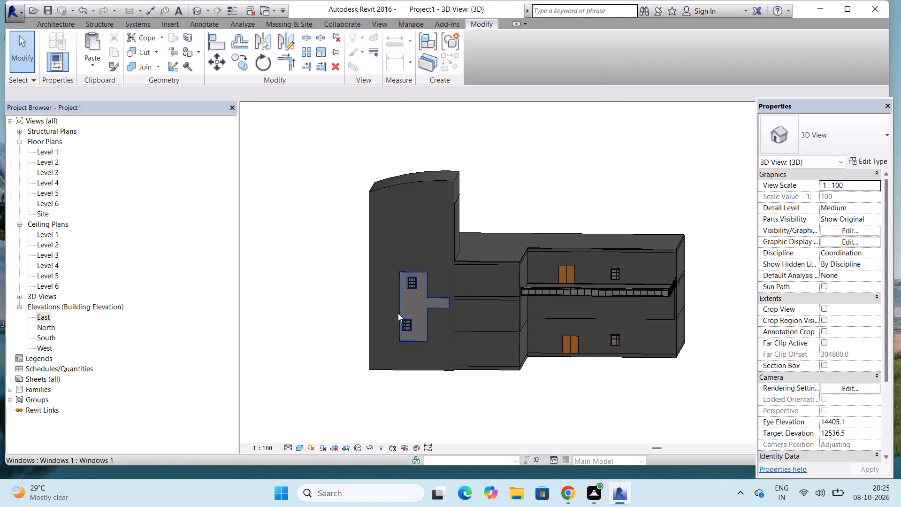
Stretch the window surround's outer face outward so the surround with its side arm projects from the tower's front wall.
middle_click_drag(267, 415, 293, 415, "shift")
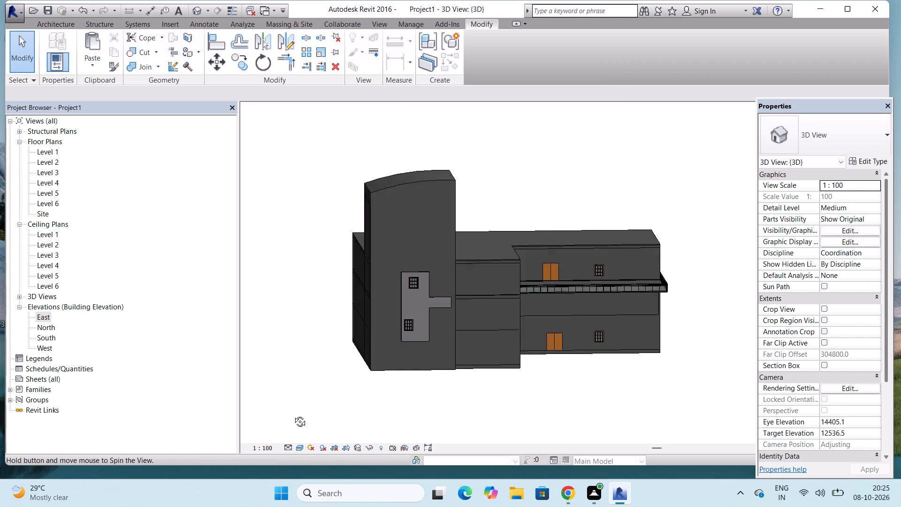
middle_click_drag(293, 415, 397, 412, "shift")
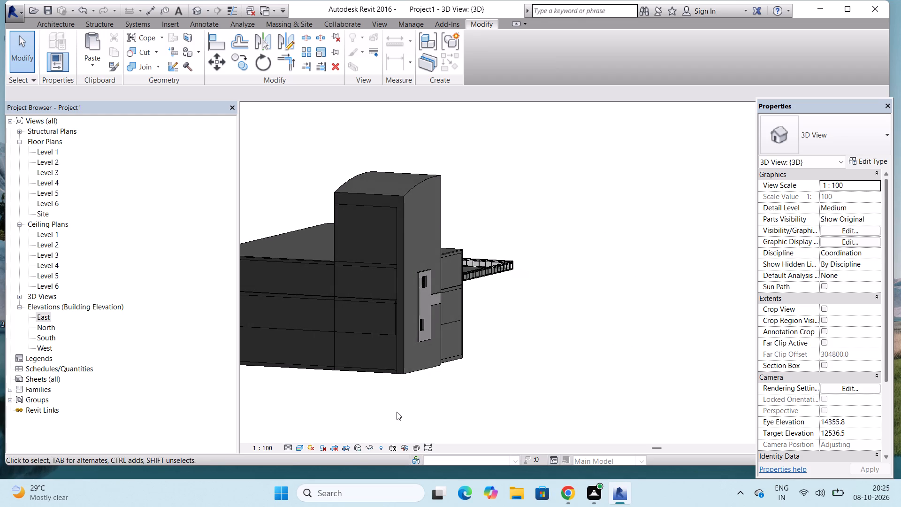
left_click(420, 298)
left_click_drag(431, 303, 445, 308)
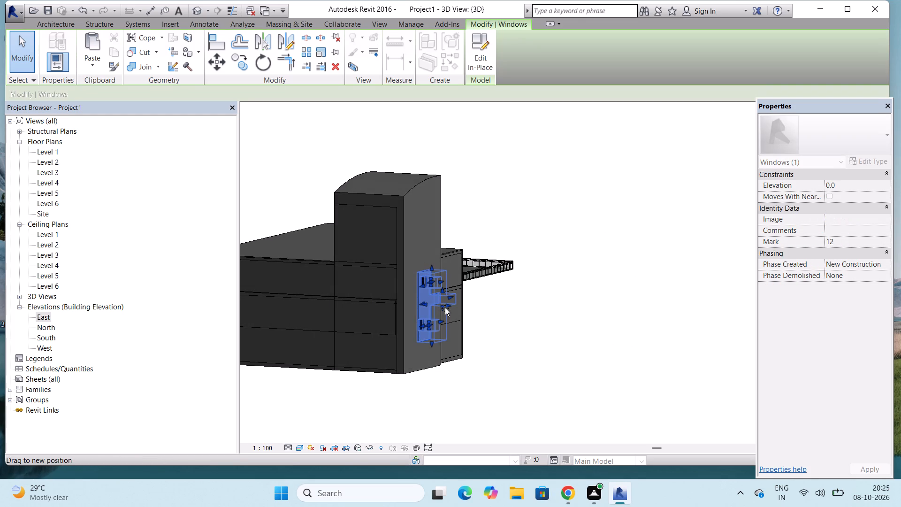
left_click_drag(445, 308, 443, 308)
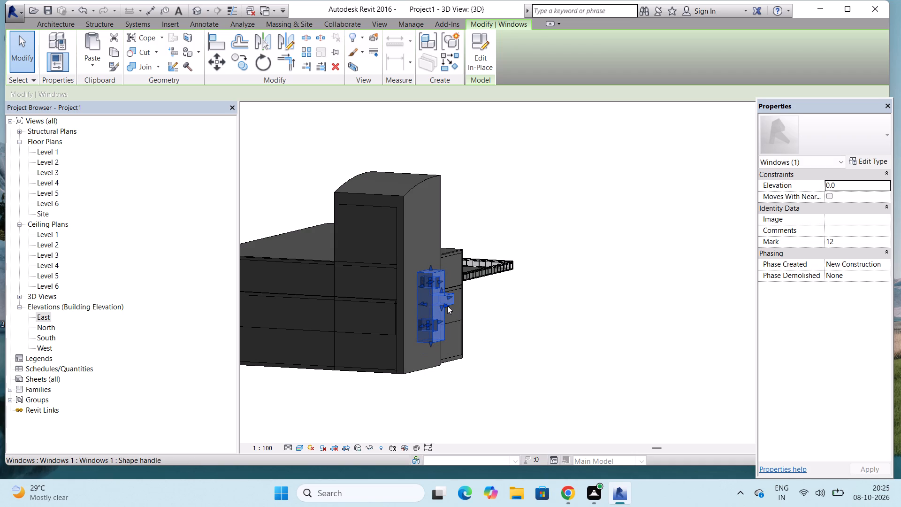
left_click_drag(447, 306, 428, 305)
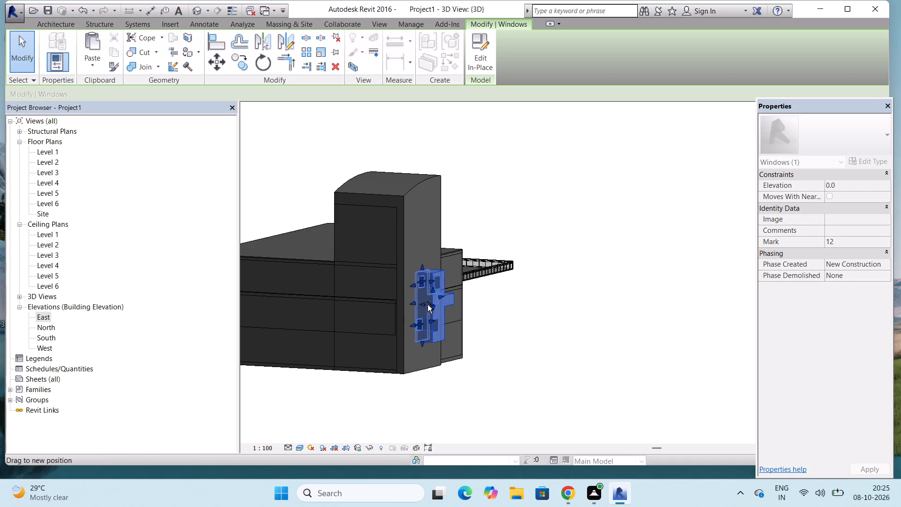
left_click_drag(428, 305, 435, 307)
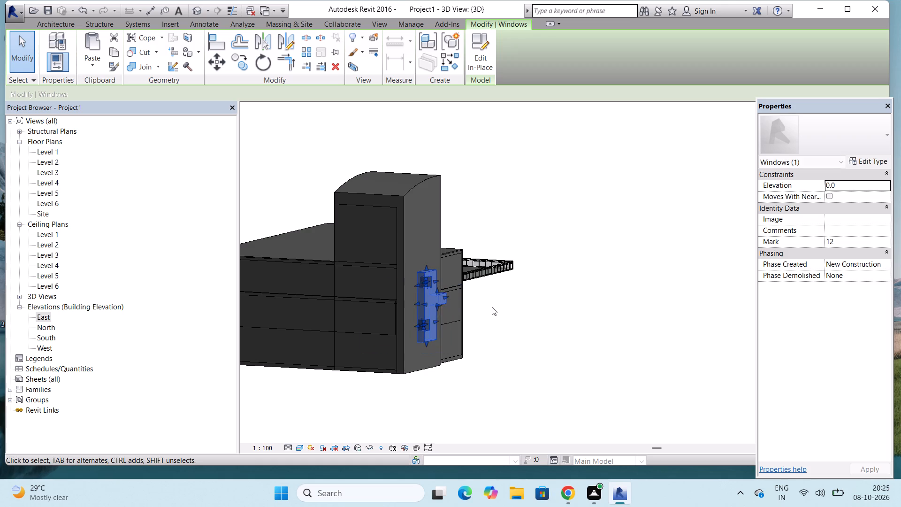
left_click(498, 307)
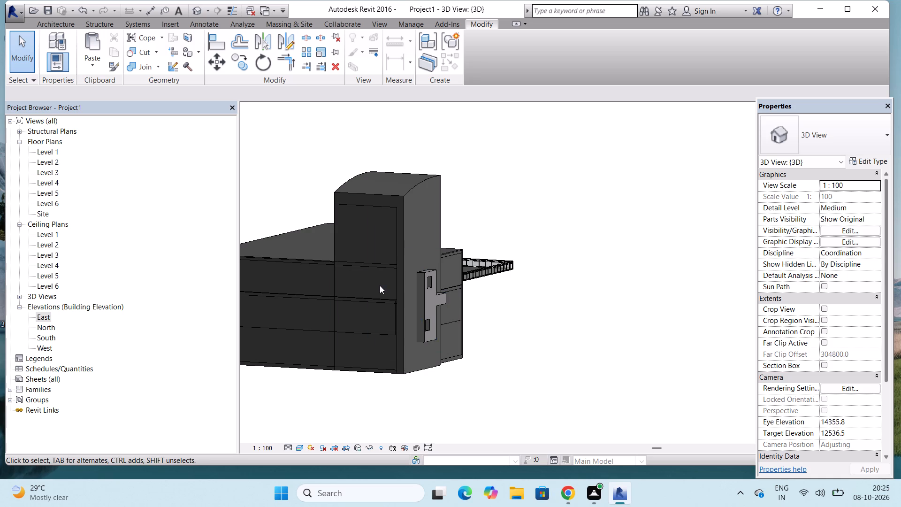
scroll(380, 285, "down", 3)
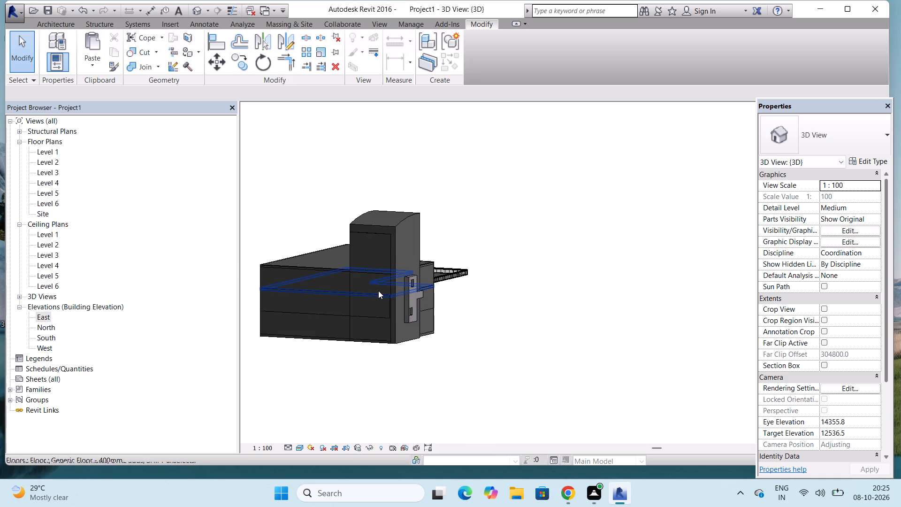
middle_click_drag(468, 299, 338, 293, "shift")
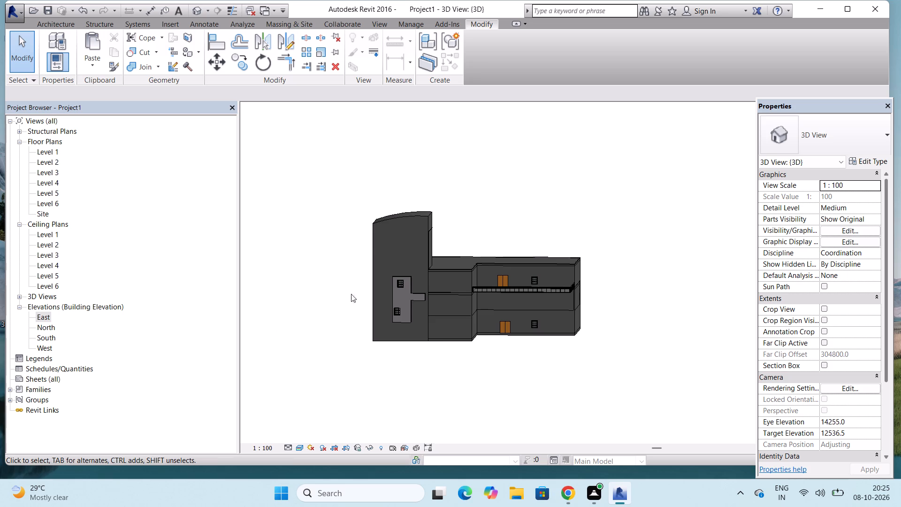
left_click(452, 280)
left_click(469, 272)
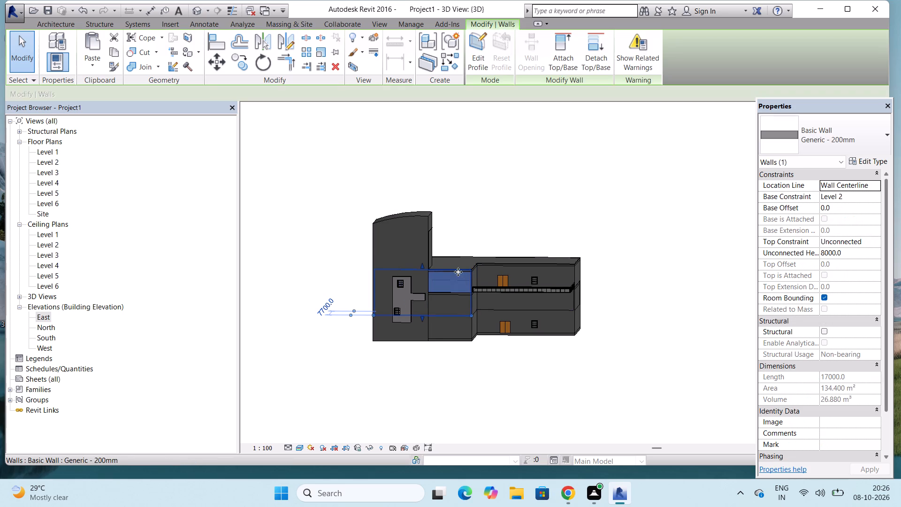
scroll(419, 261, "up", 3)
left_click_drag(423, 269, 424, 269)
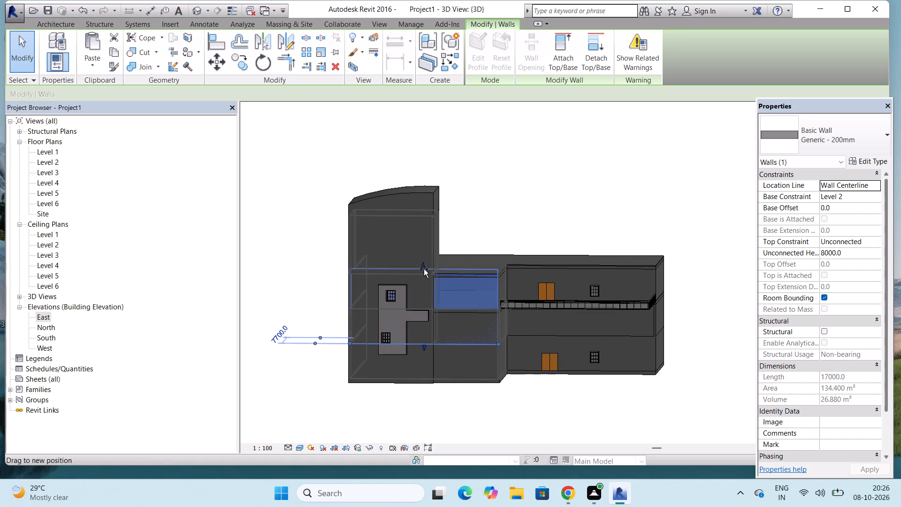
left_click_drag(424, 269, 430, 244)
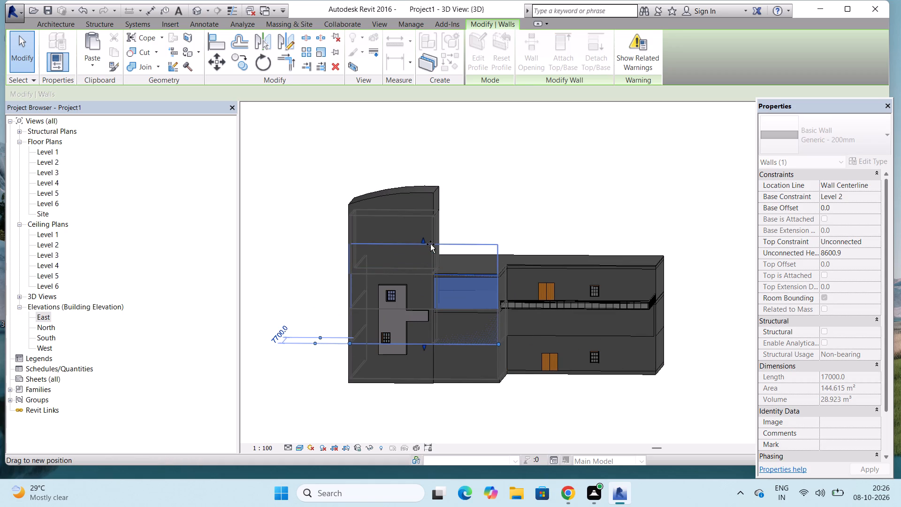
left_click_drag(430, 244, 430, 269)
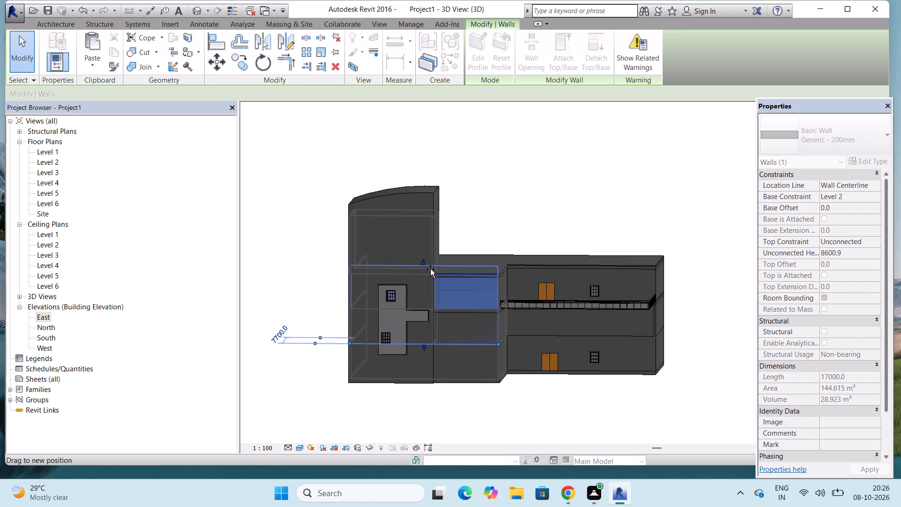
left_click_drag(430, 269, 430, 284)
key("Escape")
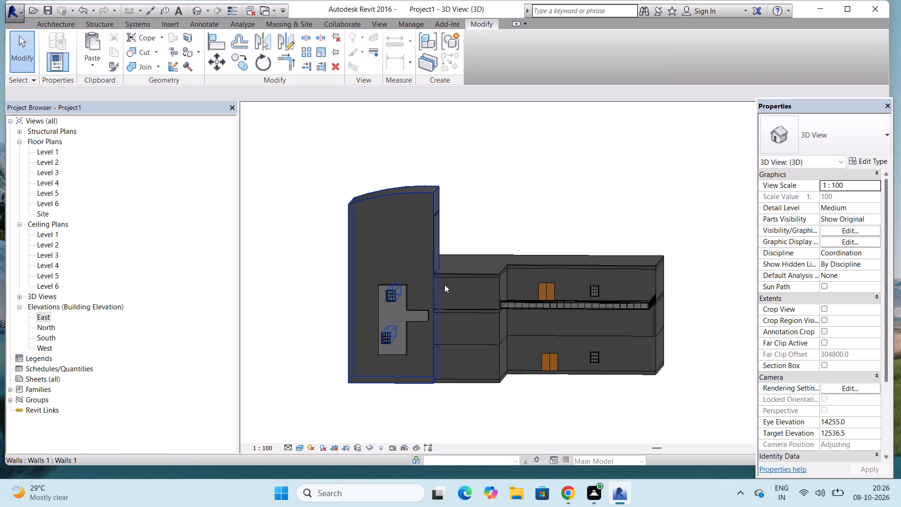
Raise the short Level 2 return wall at the balcony's inner end above the roof, to an unconnected height of about 9218 mm.
left_click(501, 280)
scroll(501, 269, "up", 5)
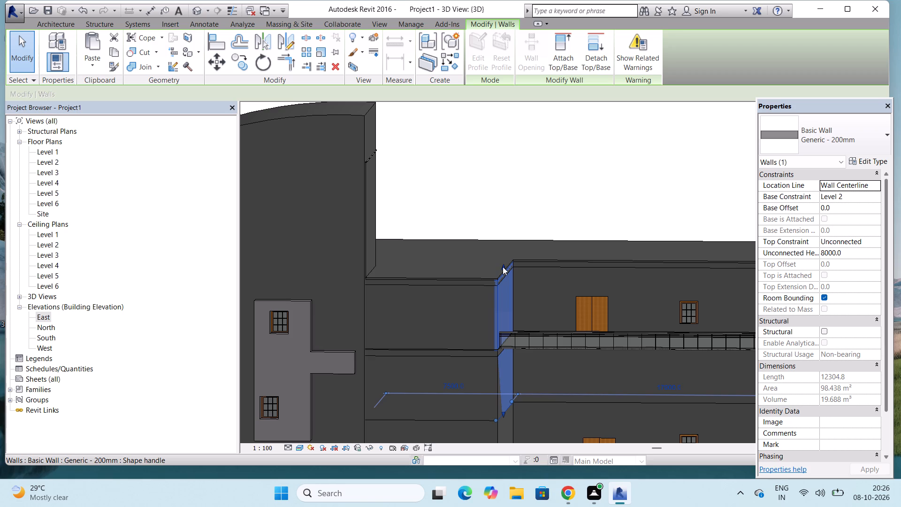
left_click_drag(503, 267, 506, 249)
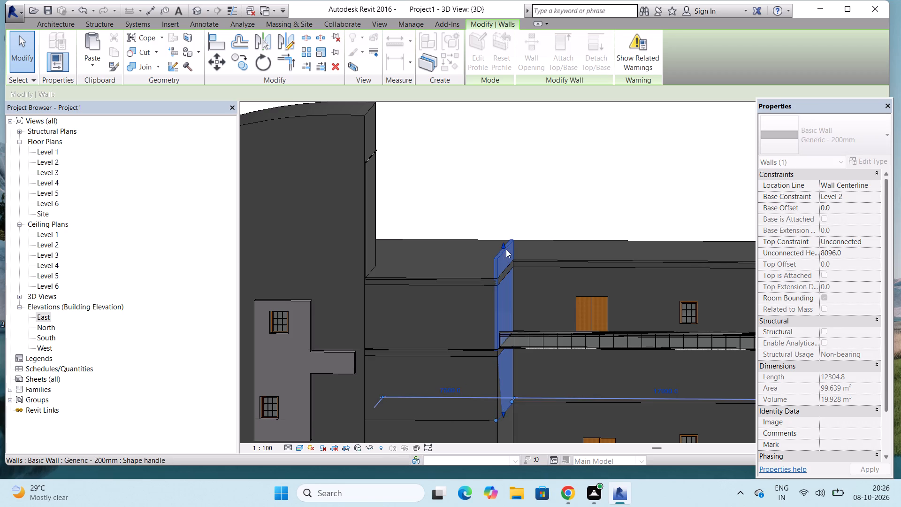
Raise the Level 2 end wall at the balcony's far end above the roof, to an unconnected height of about 9298 mm.
scroll(504, 253, "down", 3)
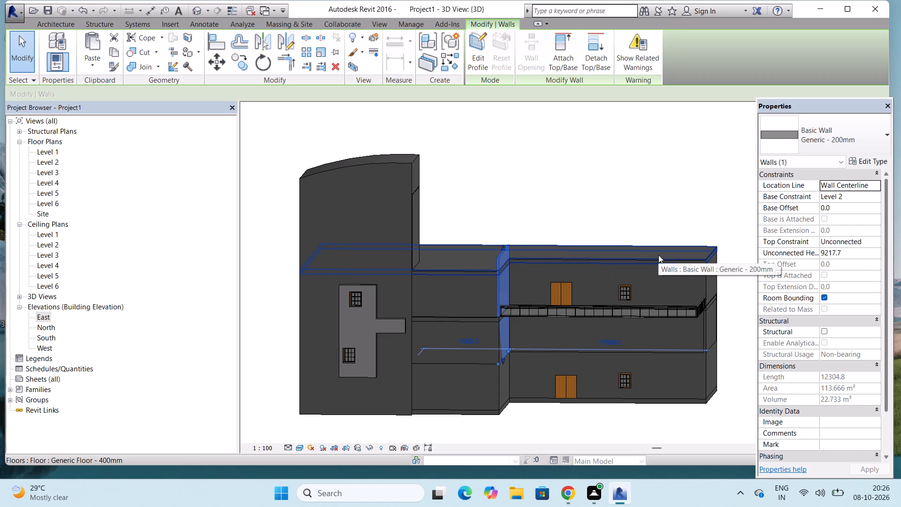
scroll(616, 283, "down", 3)
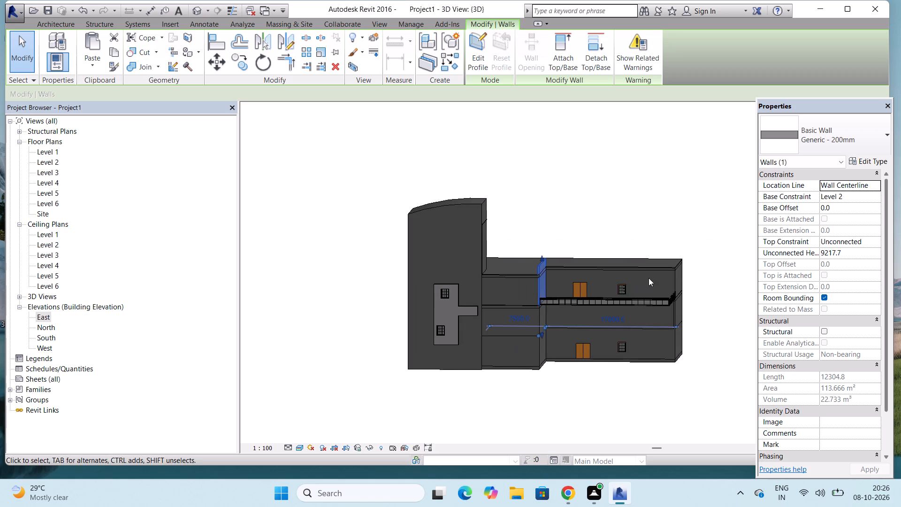
scroll(686, 269, "up", 8)
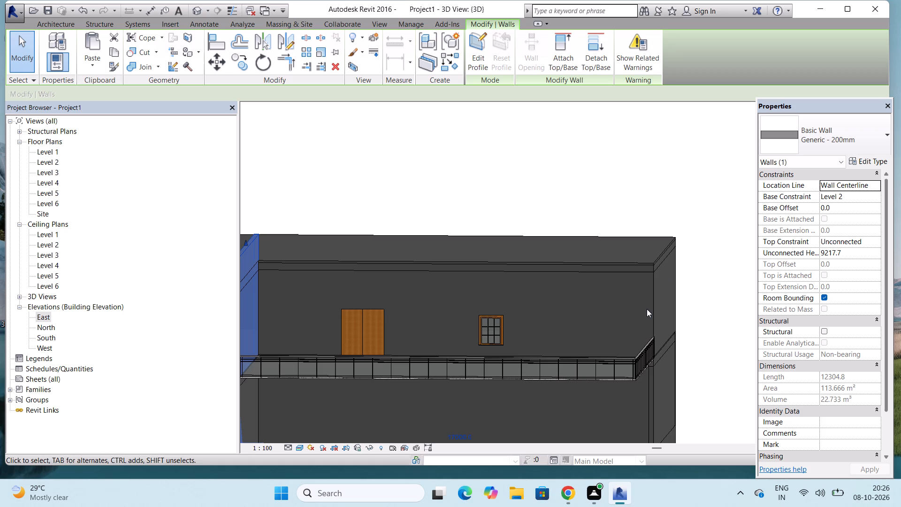
left_click(656, 278)
scroll(664, 223, "up", 2)
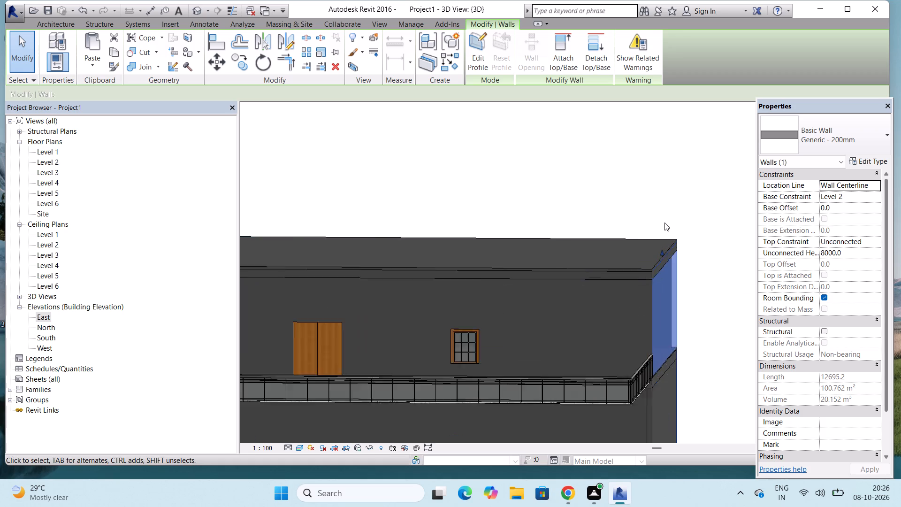
scroll(664, 223, "up", 1)
left_click_drag(662, 263, 663, 251)
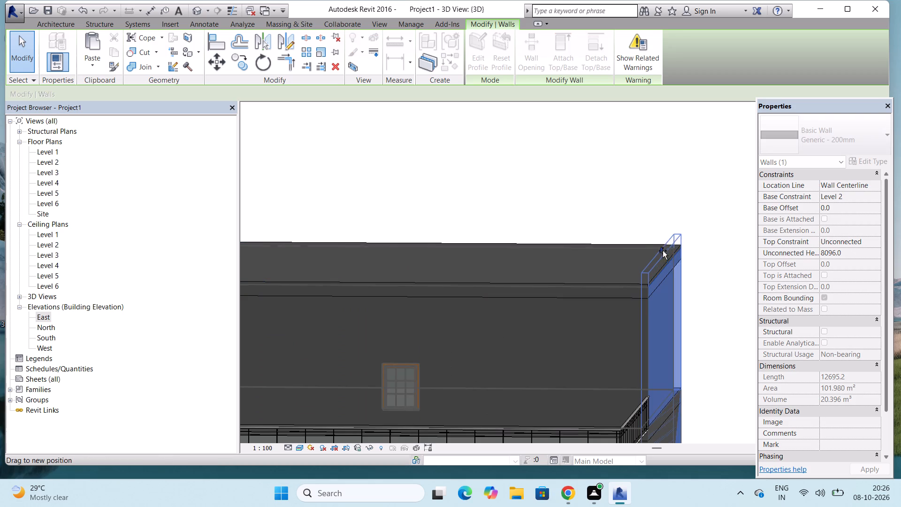
left_click_drag(663, 251, 651, 222)
Raise the long Level 2 rear wall, opposite the balcony, above the roof to an unconnected height of about 9160 mm.
scroll(651, 220, "down", 5)
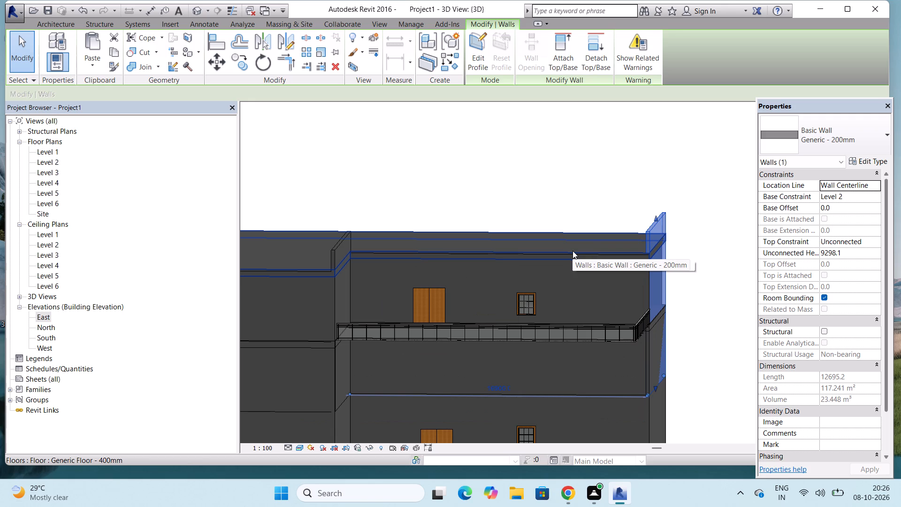
scroll(573, 251, "down", 3)
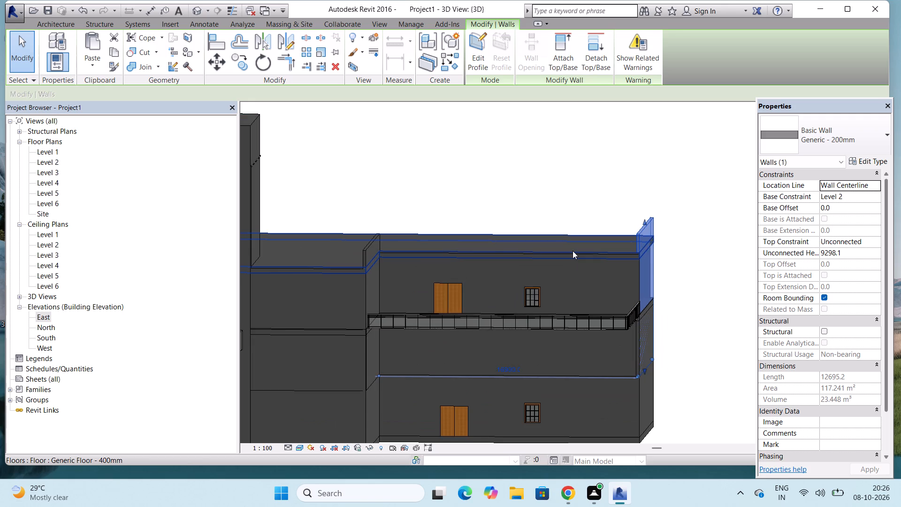
scroll(571, 256, "down", 1)
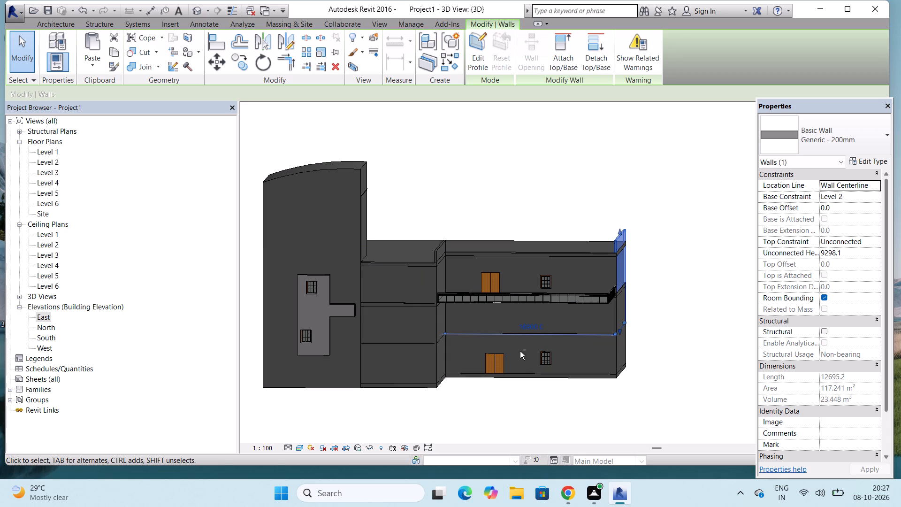
middle_click_drag(526, 350, 343, 348, "shift")
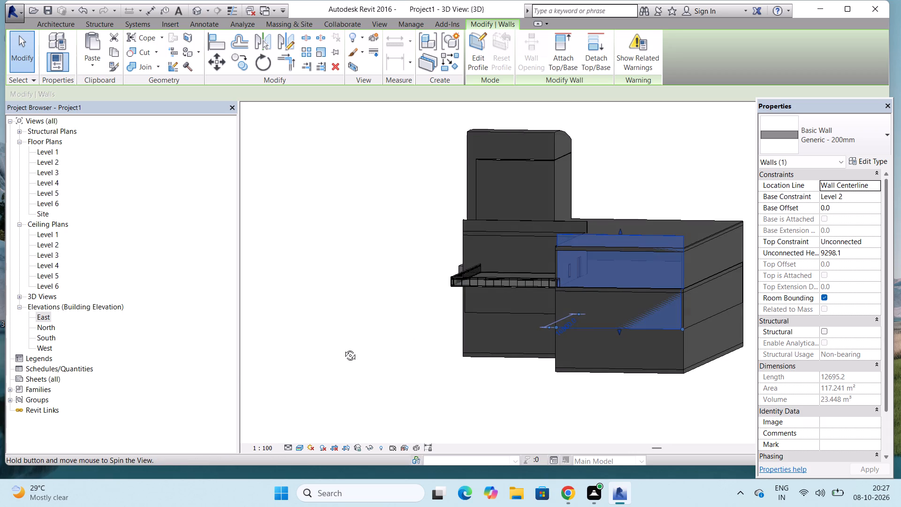
middle_click_drag(343, 348, 341, 414, "shift")
scroll(345, 300, "down", 2)
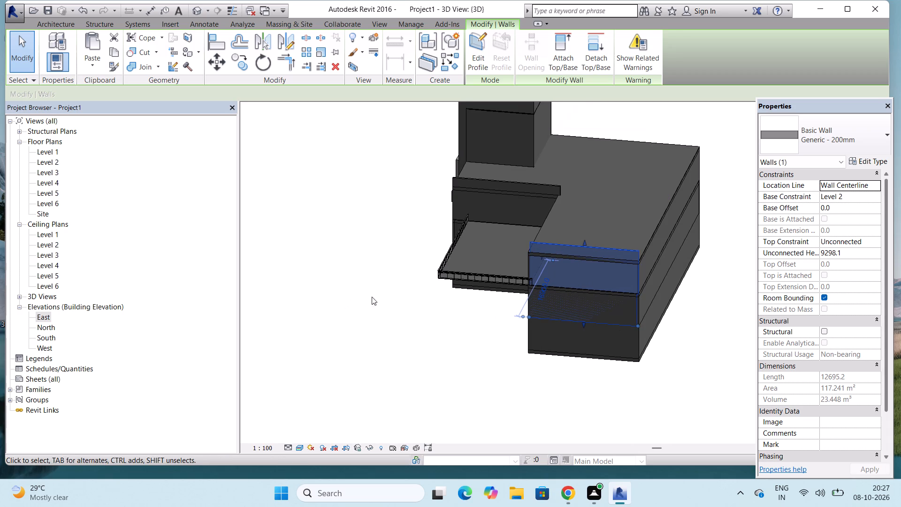
scroll(632, 243, "up", 5)
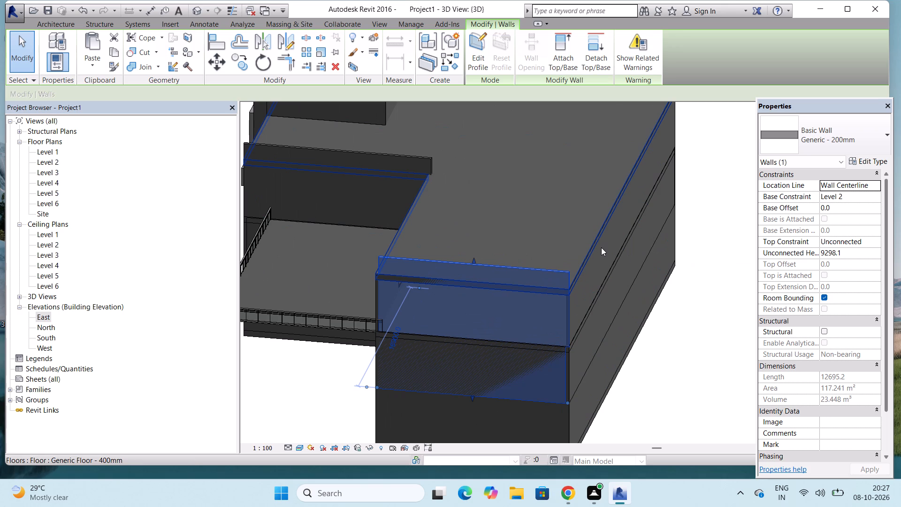
middle_click_drag(601, 251, 604, 222, "shift")
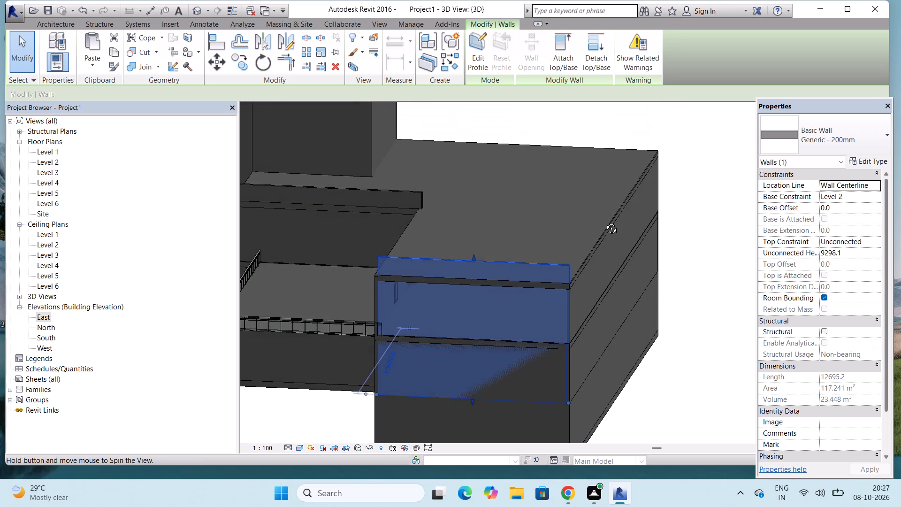
middle_click_drag(604, 222, 539, 212, "shift")
scroll(539, 213, "down", 3)
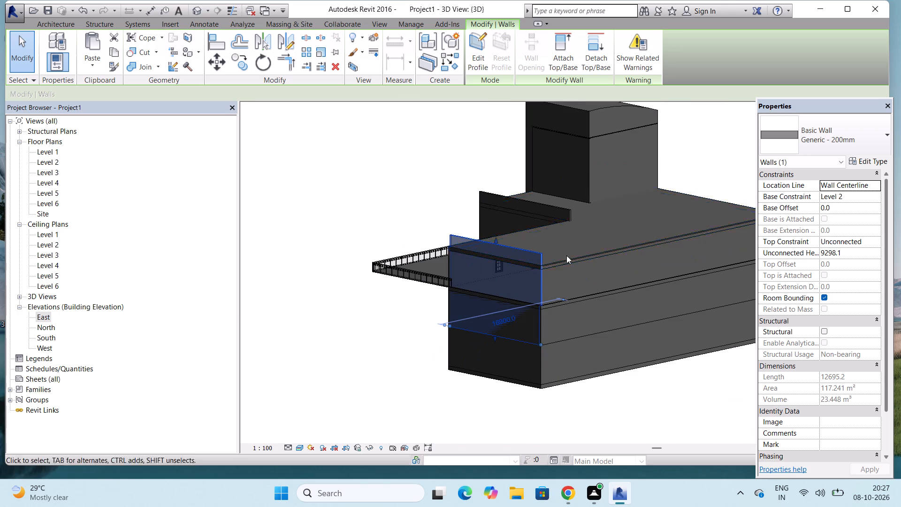
left_click(568, 266)
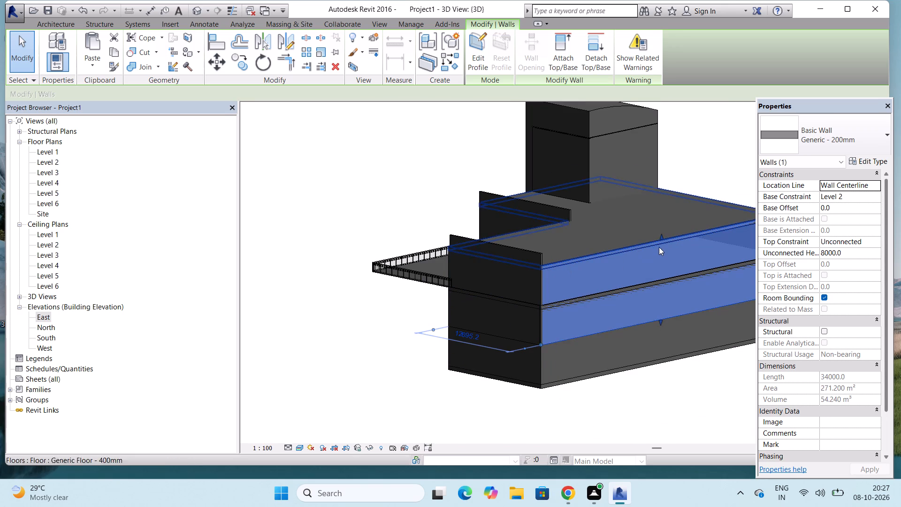
scroll(668, 238, "up", 2)
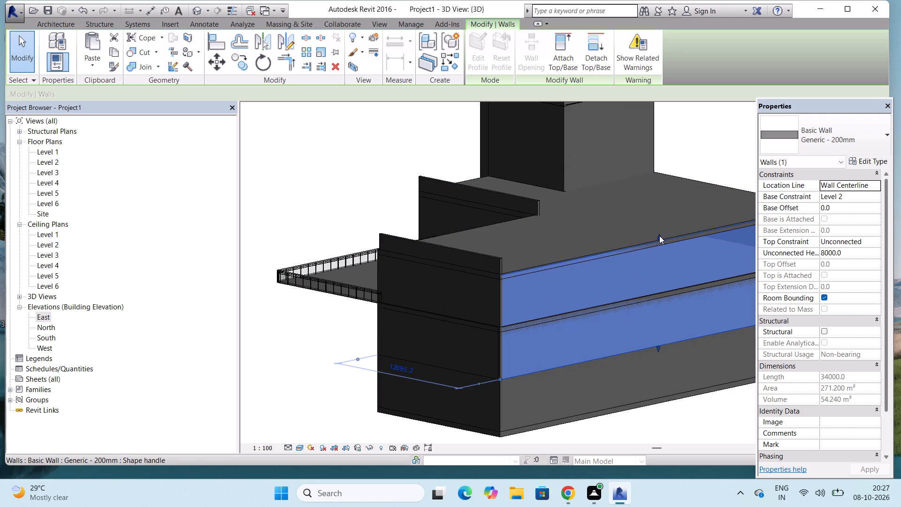
left_click_drag(659, 236, 659, 228)
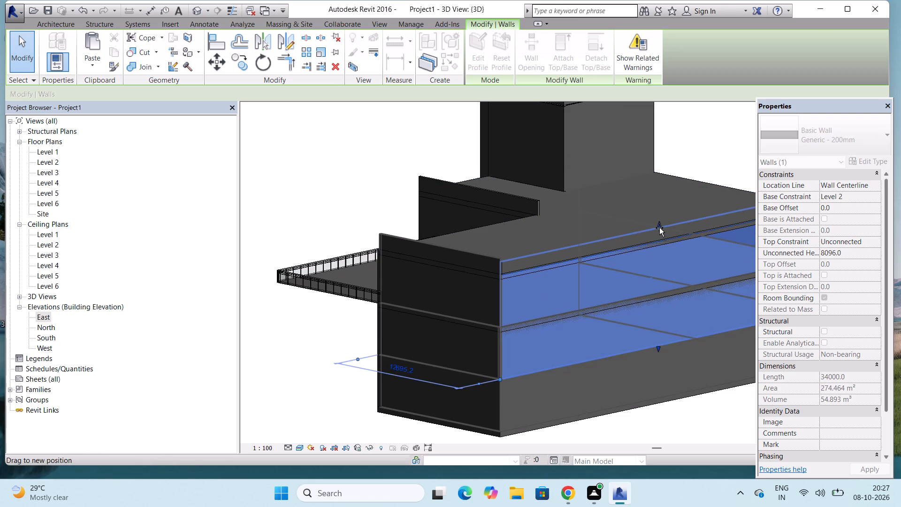
left_click_drag(659, 228, 660, 227)
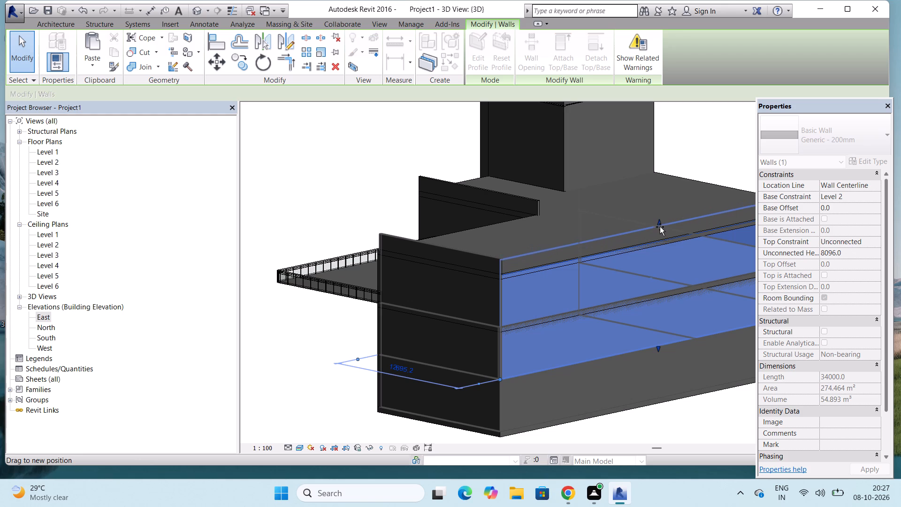
left_click_drag(660, 227, 659, 226)
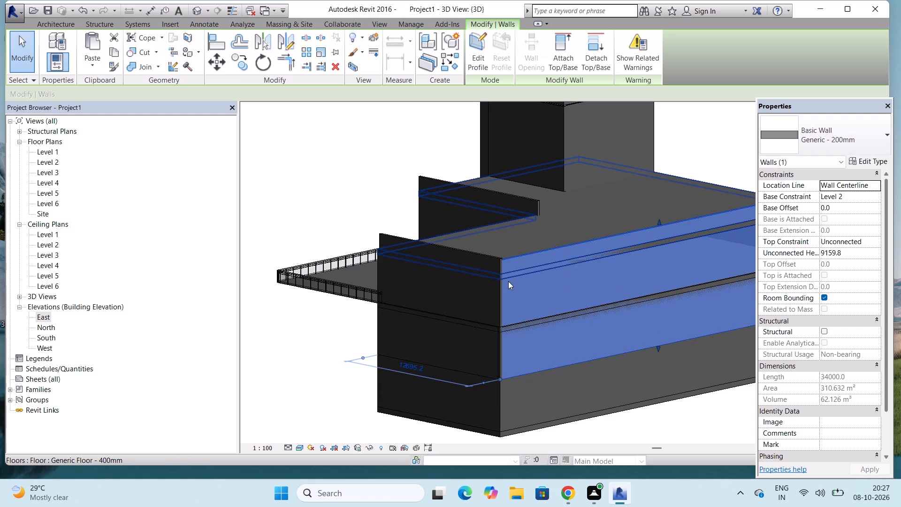
key("Escape")
key("Escape")
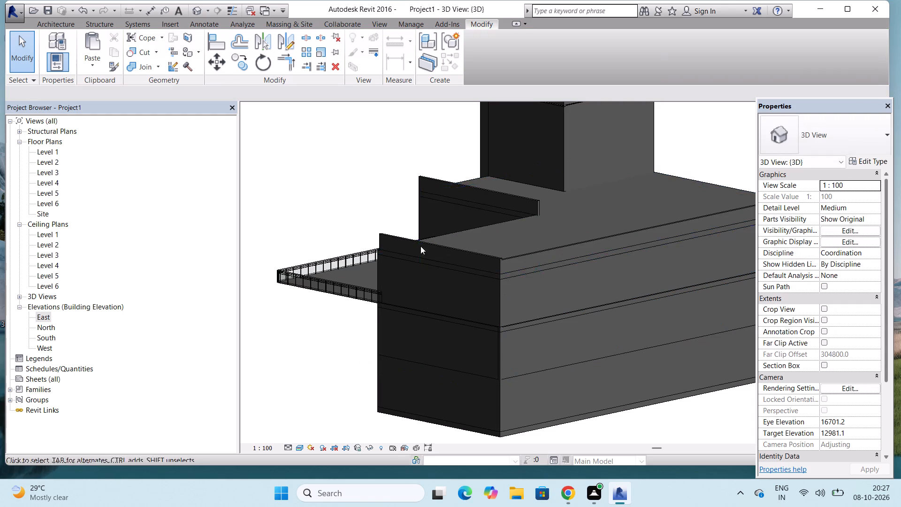
Raise the Level 2 side wall that runs from the rear wall to the tower above the roof, to an unconnected height of about 9172 mm.
scroll(413, 230, "down", 3)
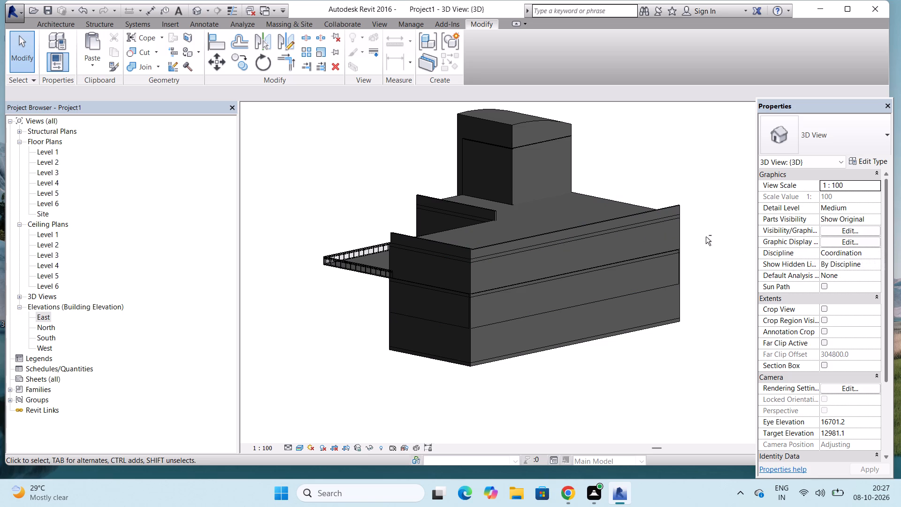
middle_click_drag(706, 237, 462, 265, "shift")
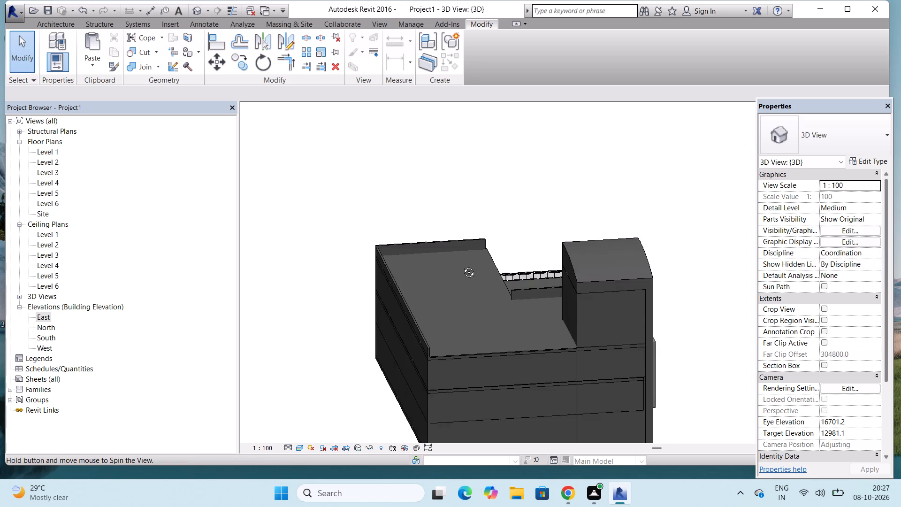
middle_click_drag(462, 265, 454, 265, "shift")
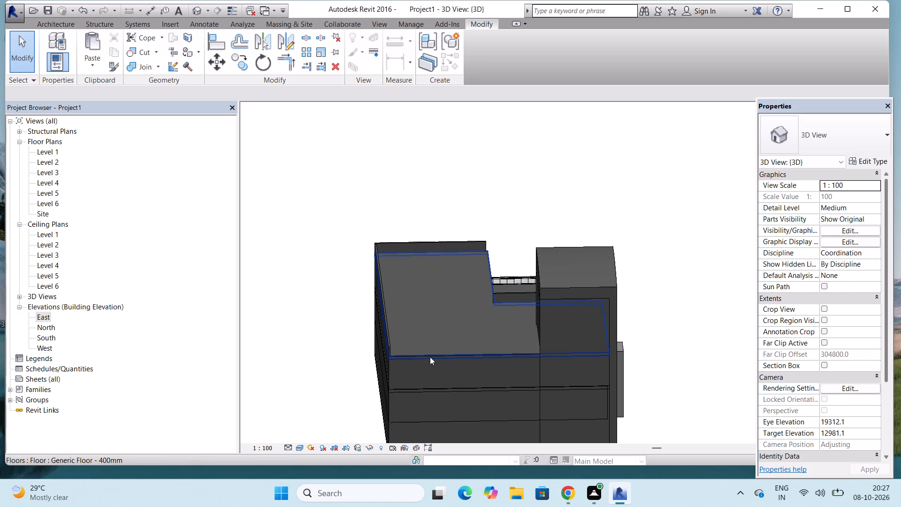
middle_click_drag(430, 371, 434, 349, "shift")
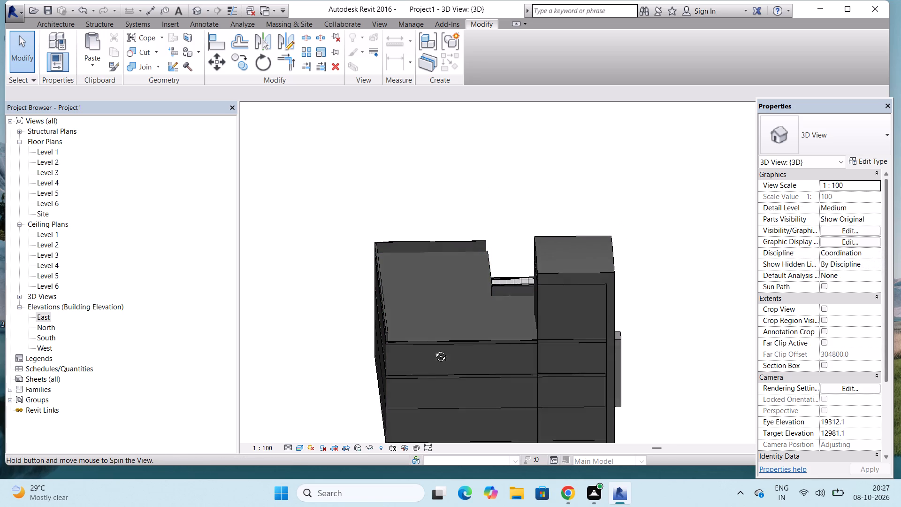
middle_click_drag(434, 349, 437, 334, "shift")
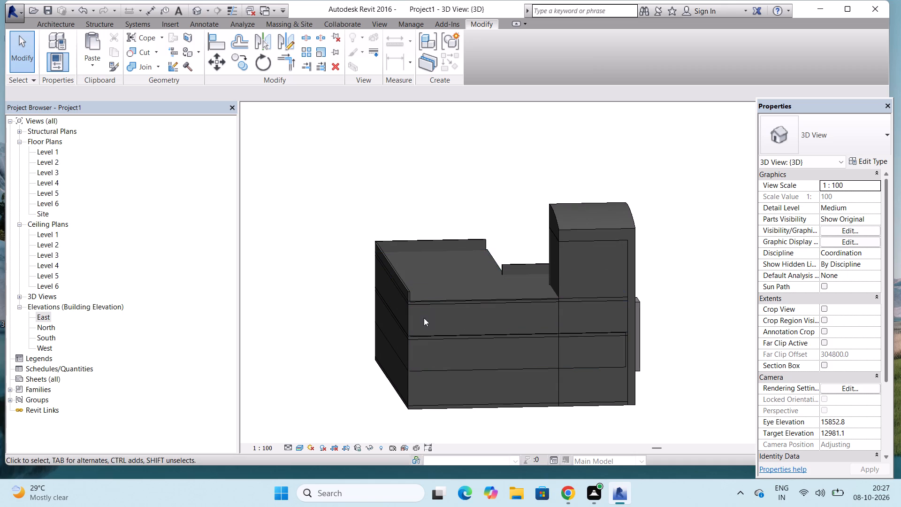
left_click(424, 306)
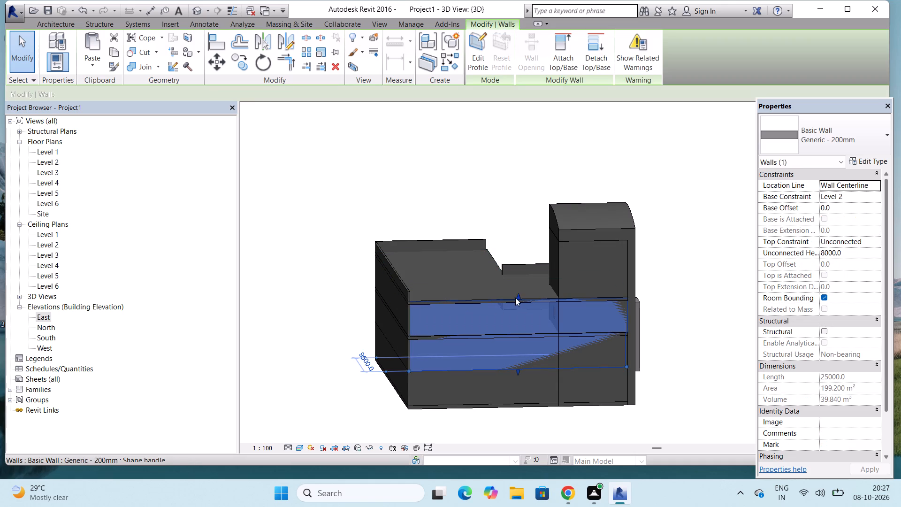
left_click_drag(519, 295, 520, 284)
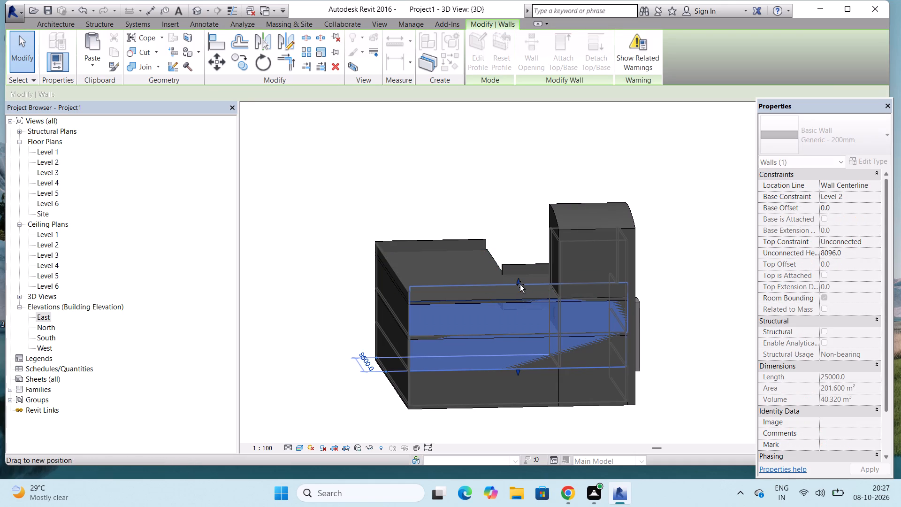
left_click_drag(520, 284, 519, 292)
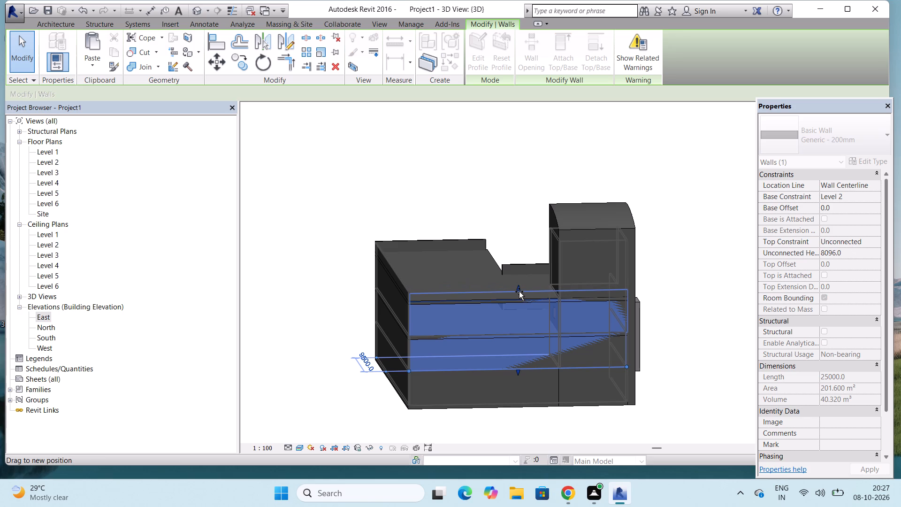
left_click_drag(519, 292, 521, 288)
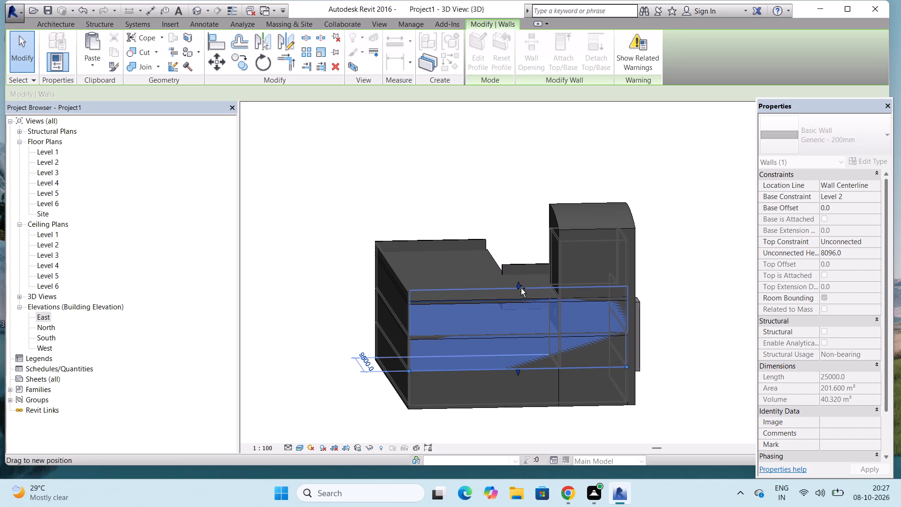
left_click_drag(521, 288, 521, 289)
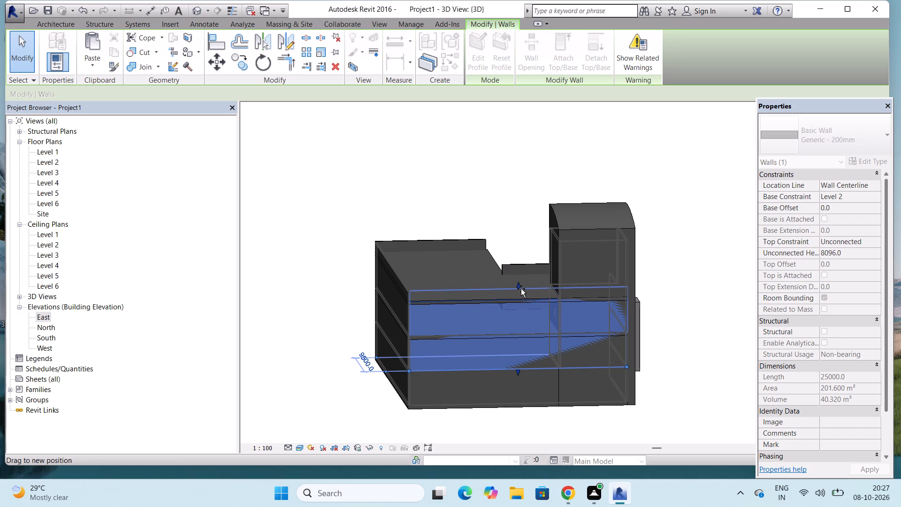
left_click_drag(521, 289, 520, 290)
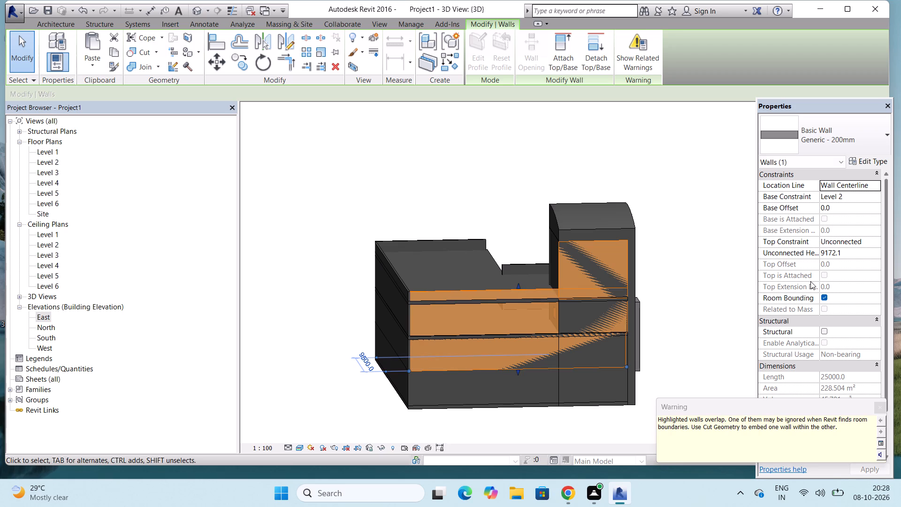
key("Escape")
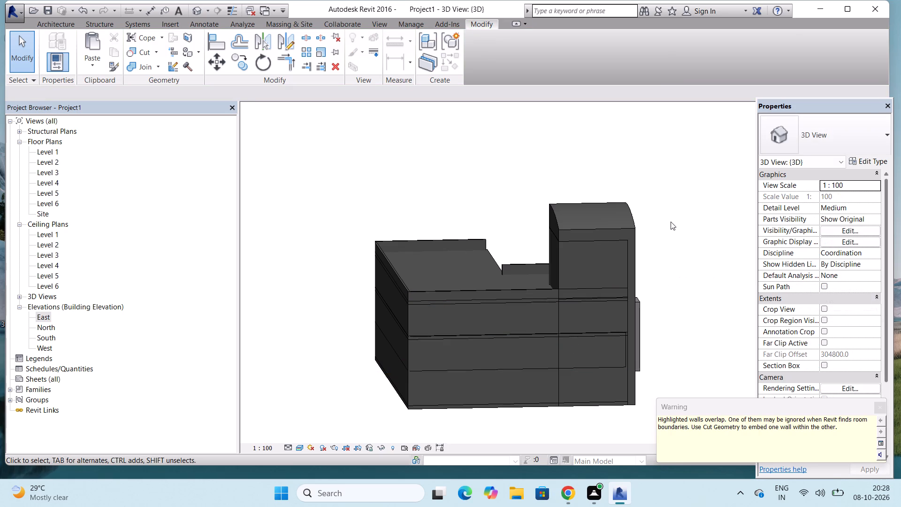
left_click(879, 409)
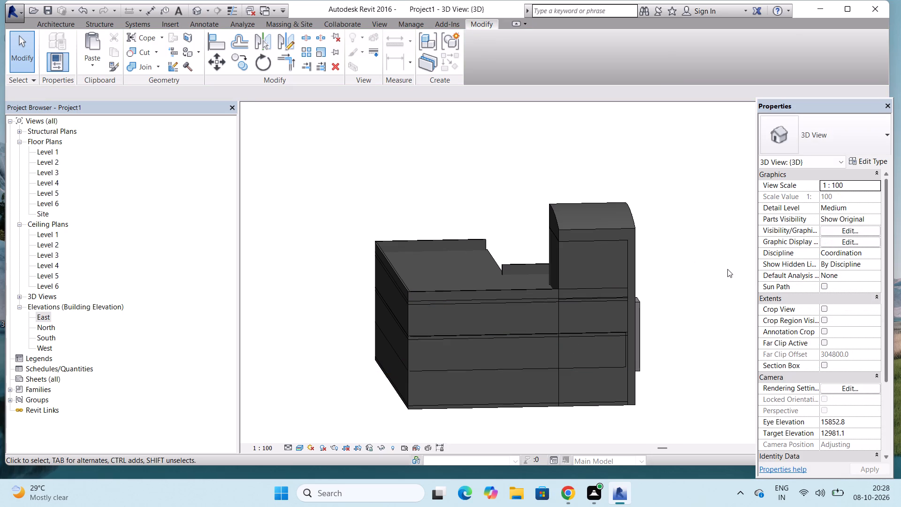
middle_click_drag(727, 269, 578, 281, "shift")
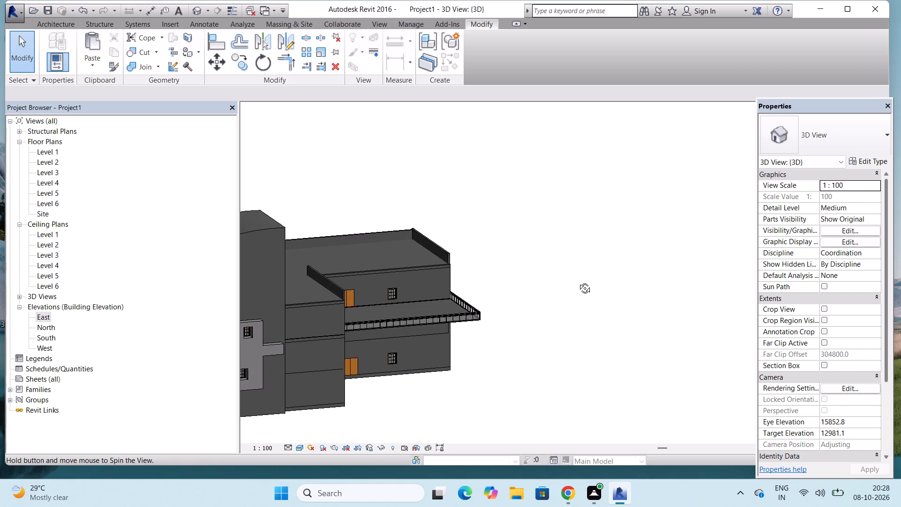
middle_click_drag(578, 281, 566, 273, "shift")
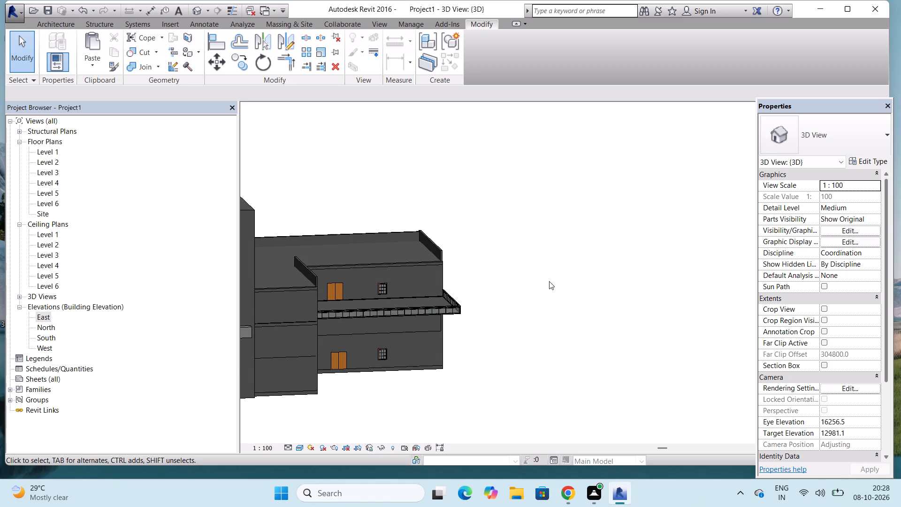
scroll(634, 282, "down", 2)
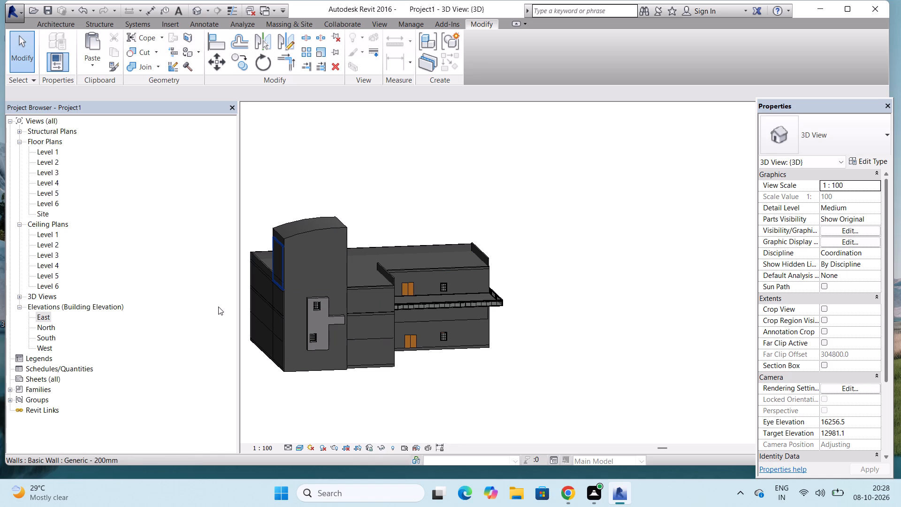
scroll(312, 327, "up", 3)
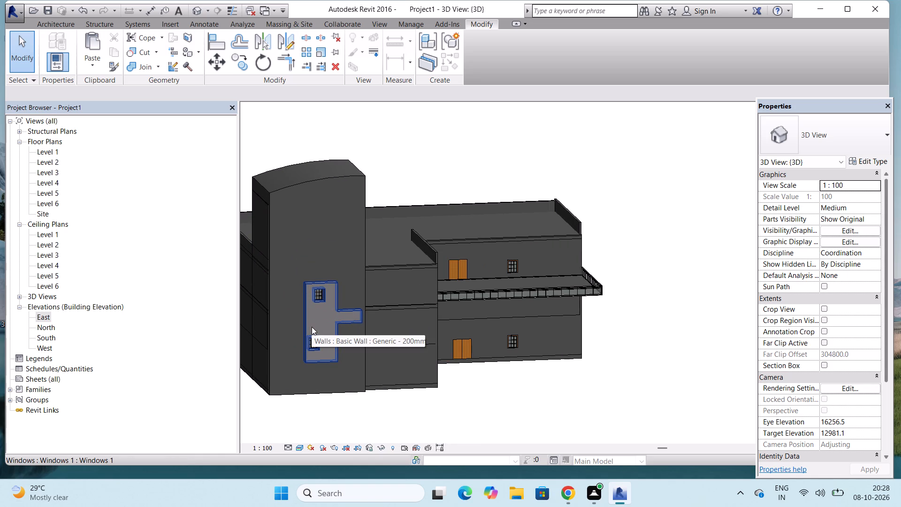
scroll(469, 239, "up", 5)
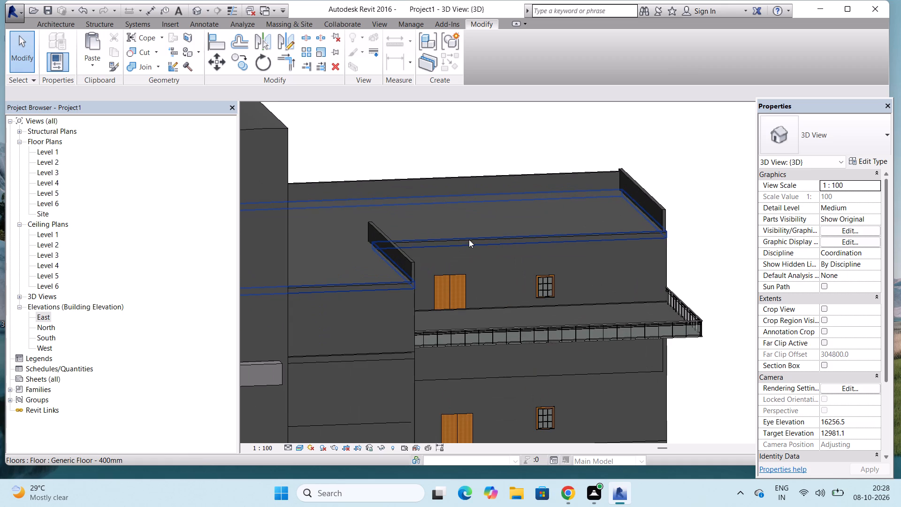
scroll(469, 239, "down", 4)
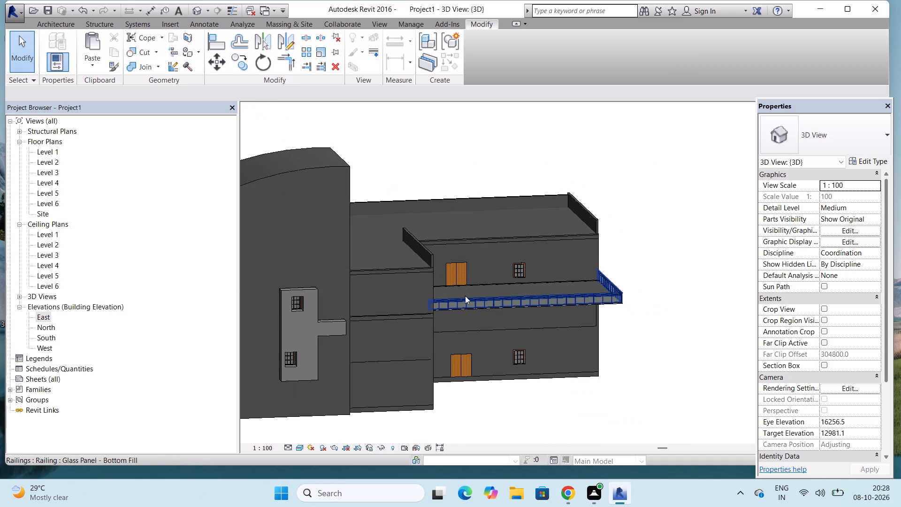
Delete the 36" x 48" casement window that runs across the tower in the Level 5 floor plan.
double_click(41, 190)
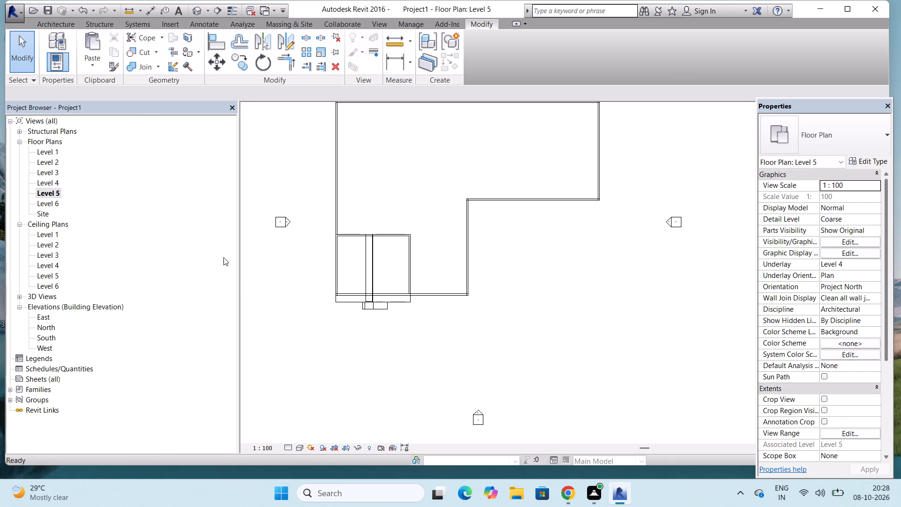
left_click(367, 259)
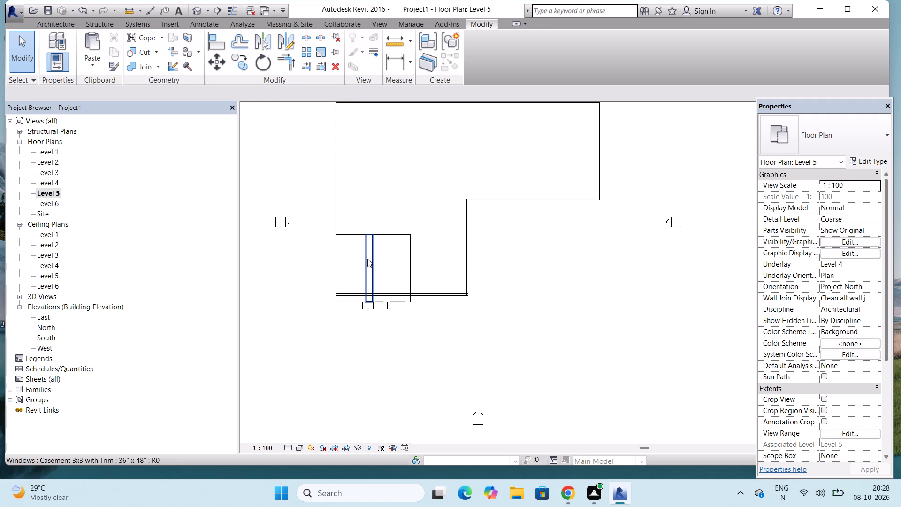
key("Delete")
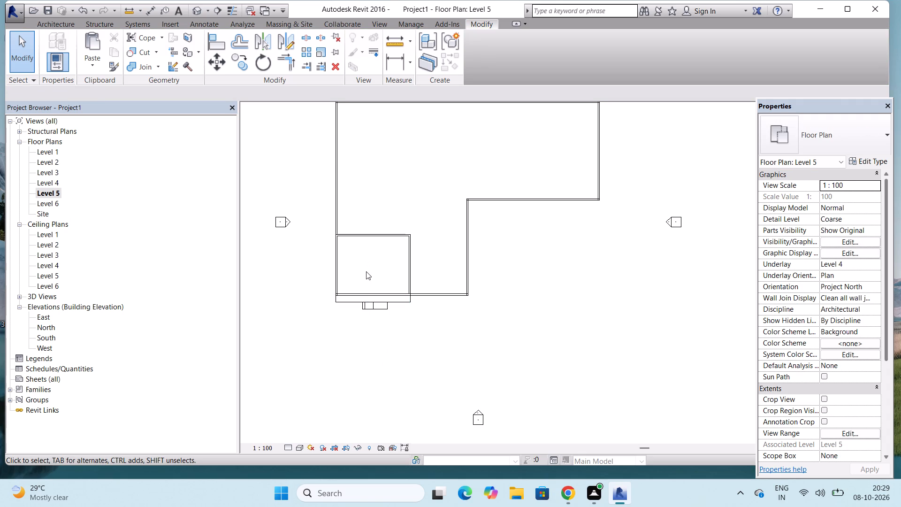
On Level 4, begin a 900mm Pipe railing path by picking the outer face of the front wall that runs past the tower.
double_click(57, 180)
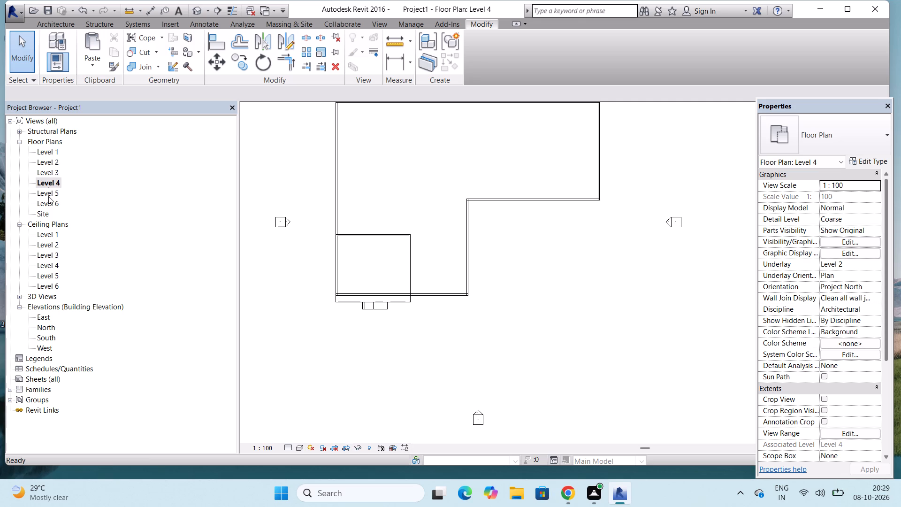
double_click(48, 167)
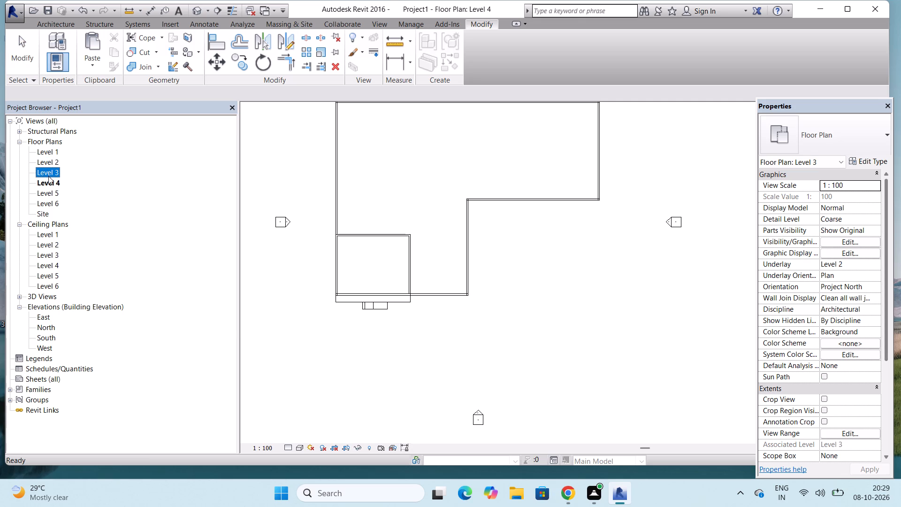
double_click(48, 176)
double_click(49, 183)
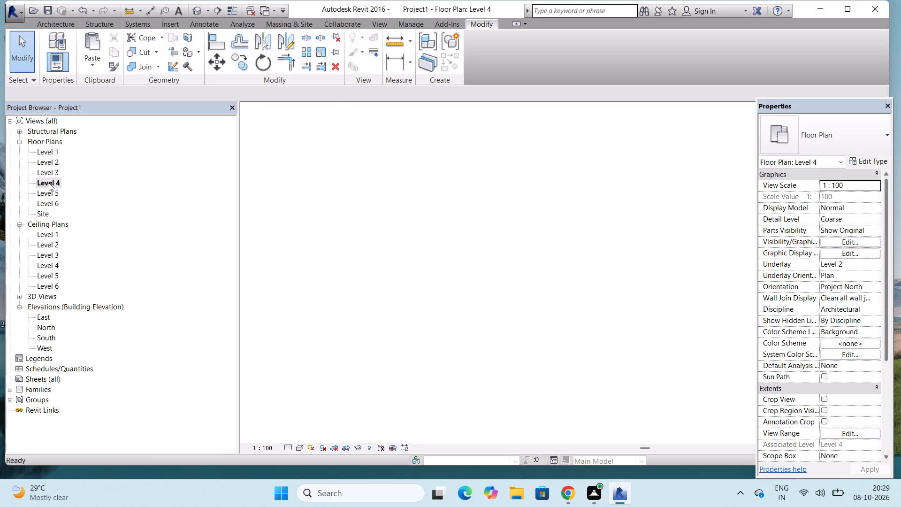
left_click(55, 192)
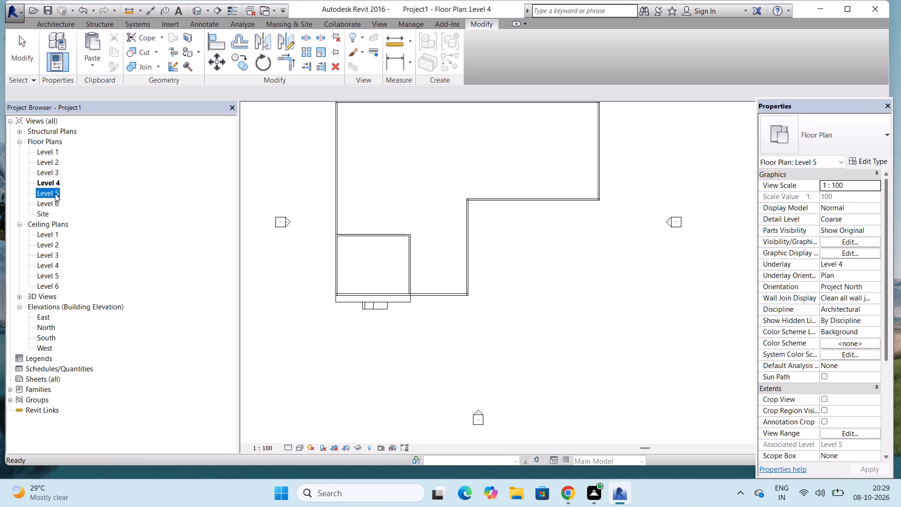
left_click(53, 201)
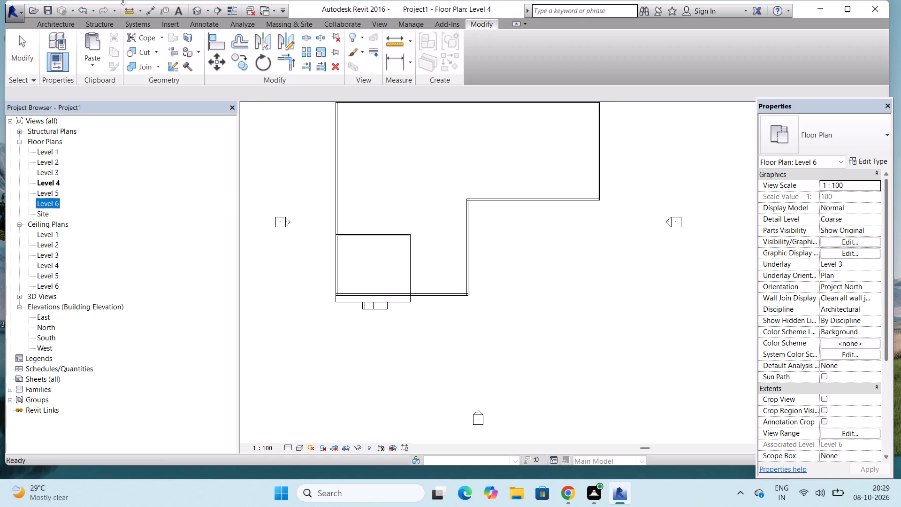
left_click(64, 23)
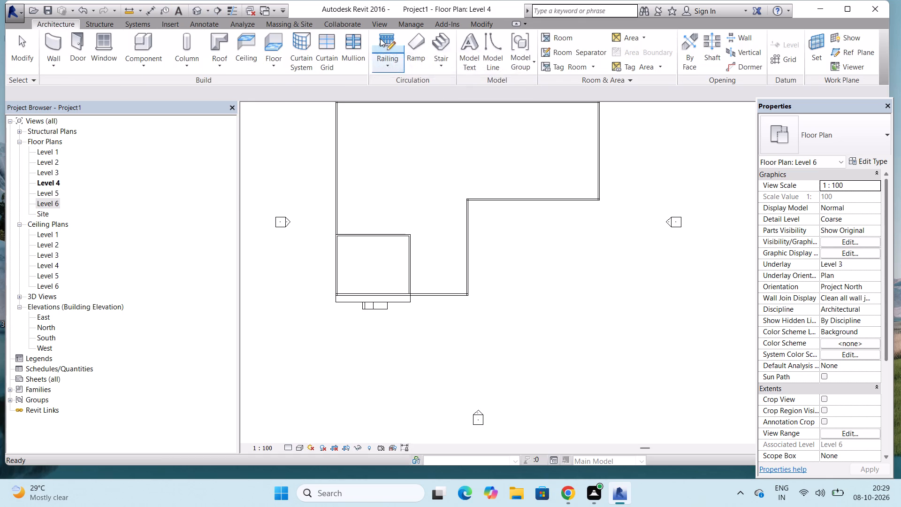
left_click(380, 38)
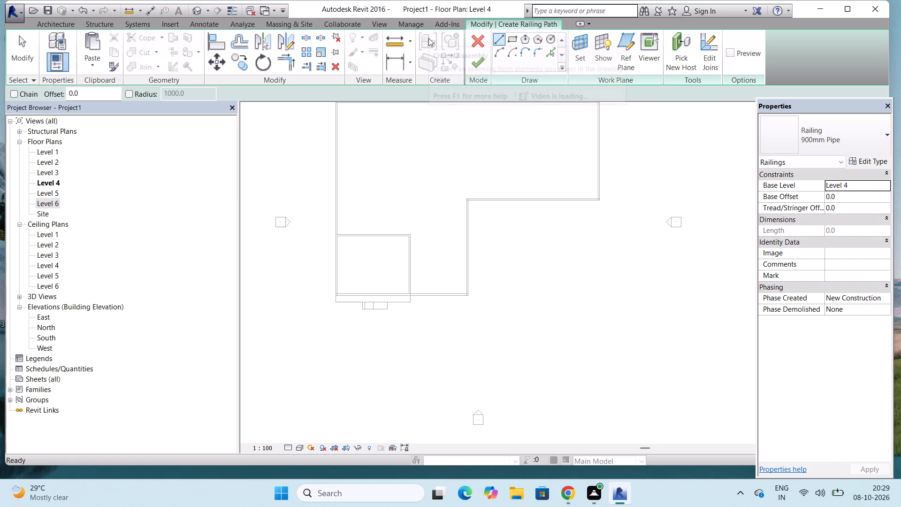
left_click(551, 51)
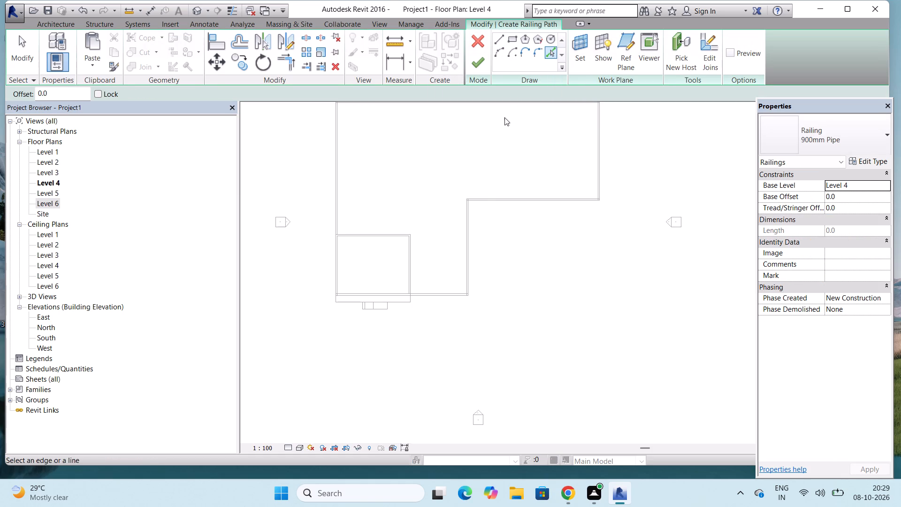
scroll(439, 305, "up", 3)
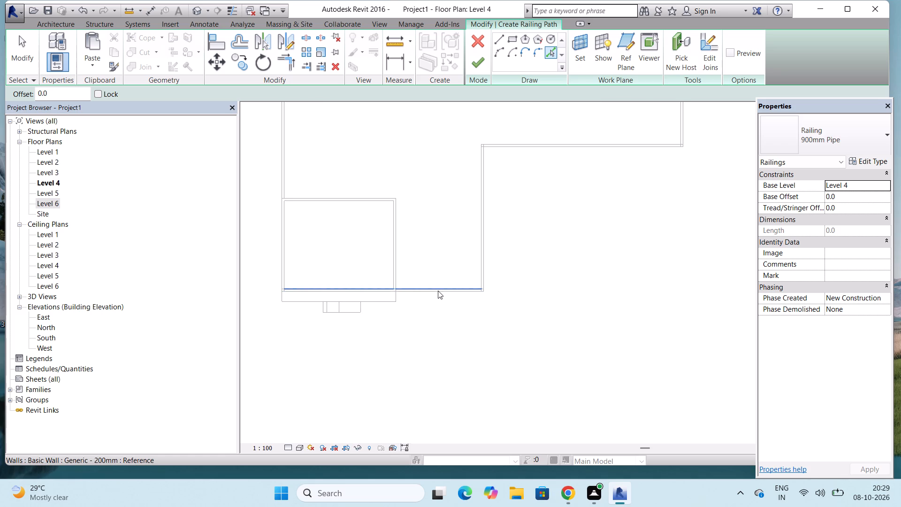
left_click(438, 295)
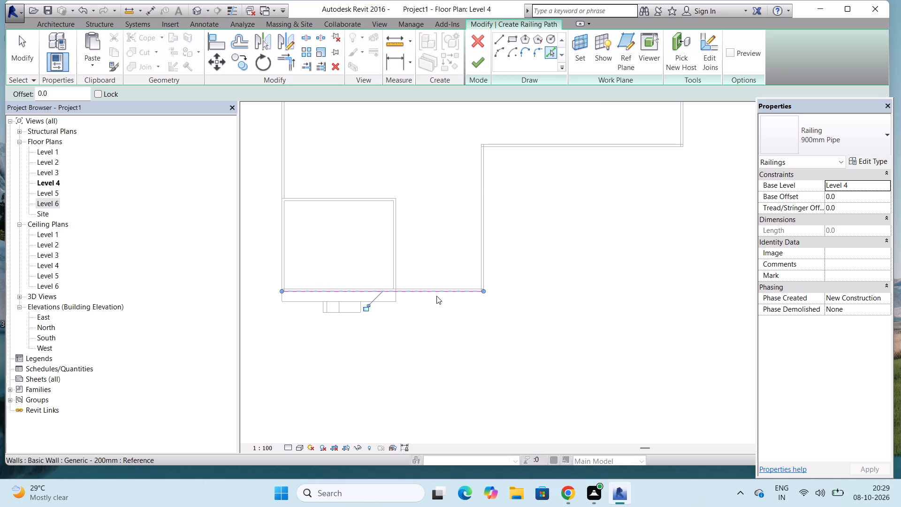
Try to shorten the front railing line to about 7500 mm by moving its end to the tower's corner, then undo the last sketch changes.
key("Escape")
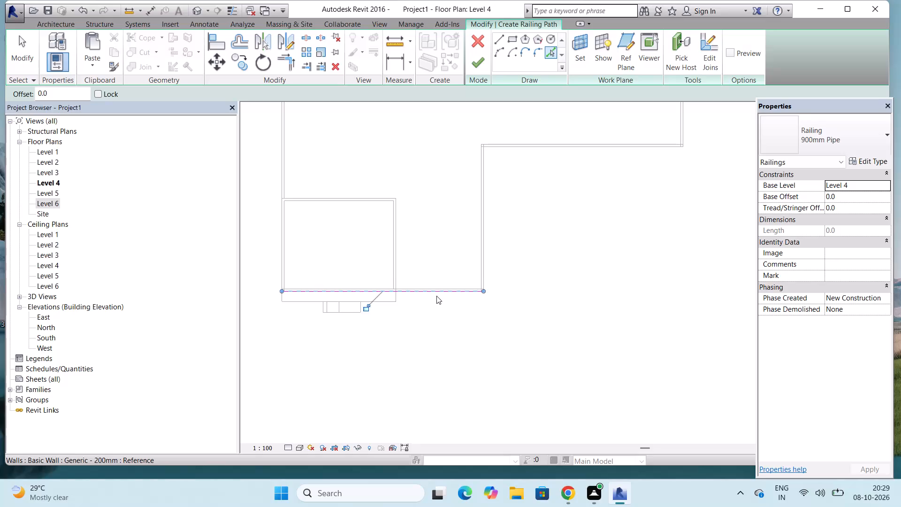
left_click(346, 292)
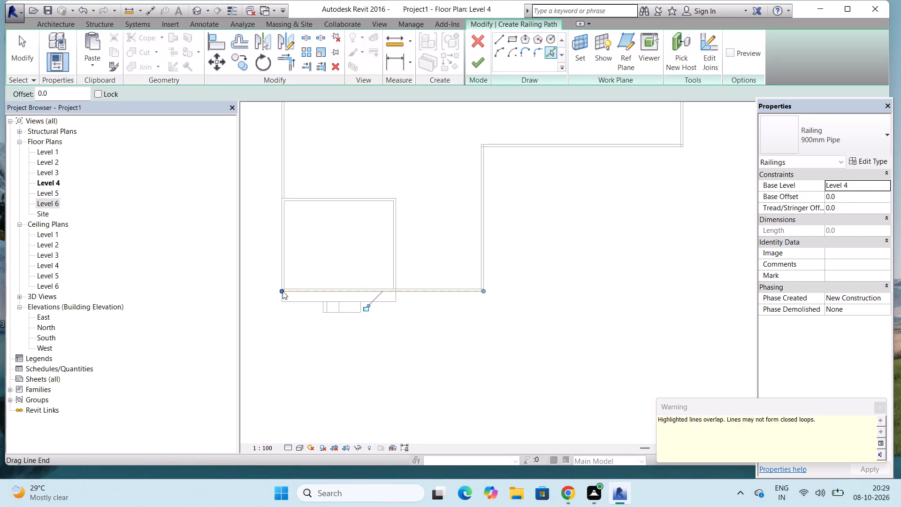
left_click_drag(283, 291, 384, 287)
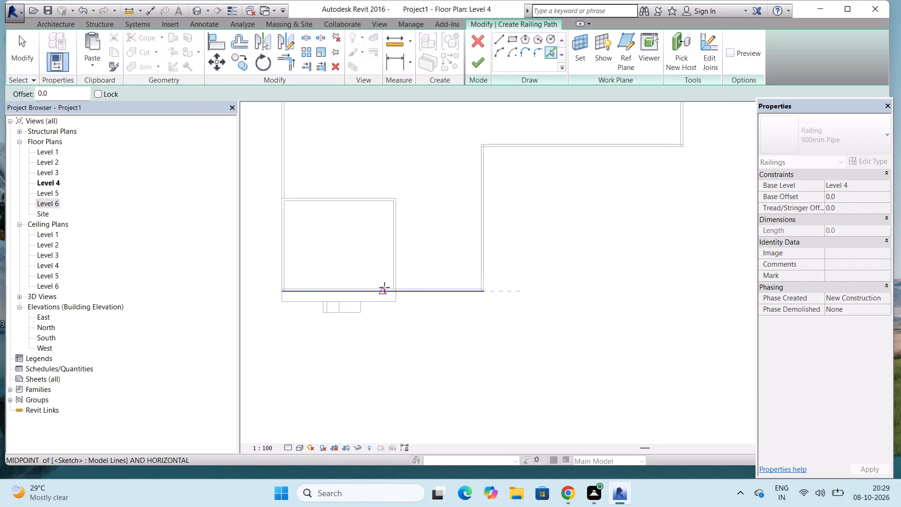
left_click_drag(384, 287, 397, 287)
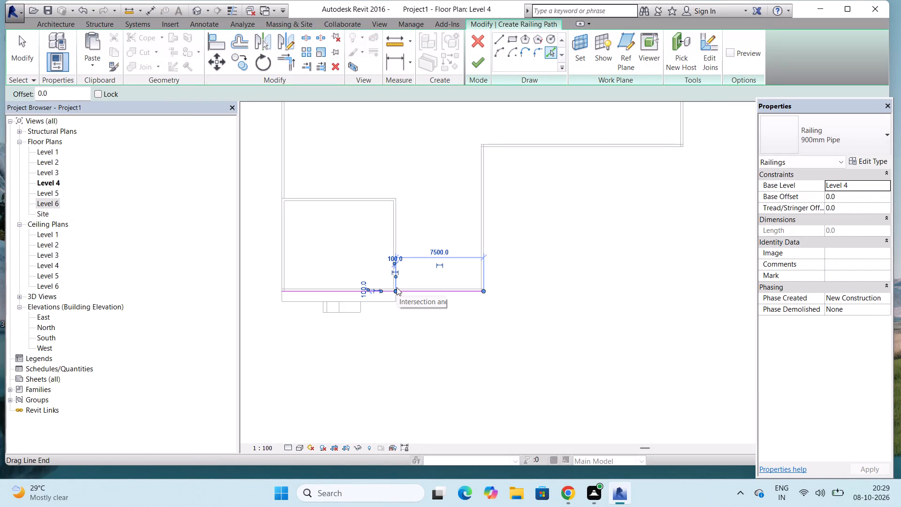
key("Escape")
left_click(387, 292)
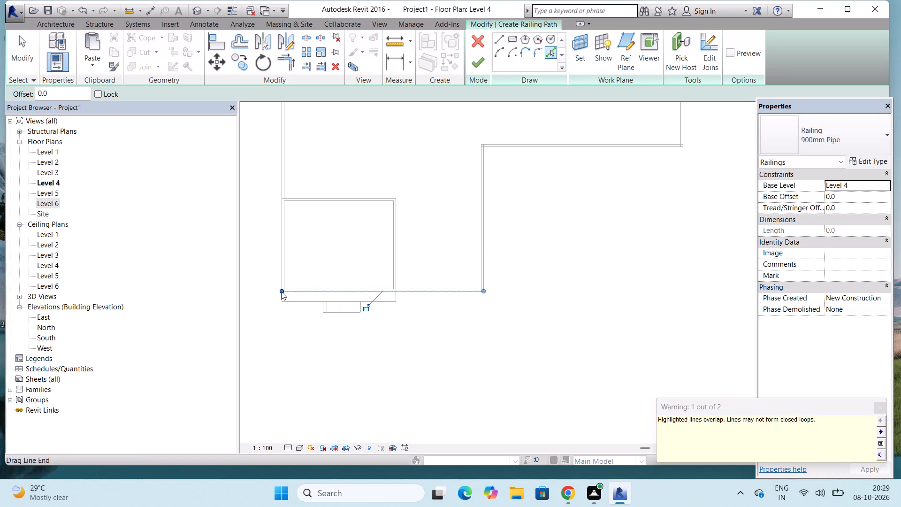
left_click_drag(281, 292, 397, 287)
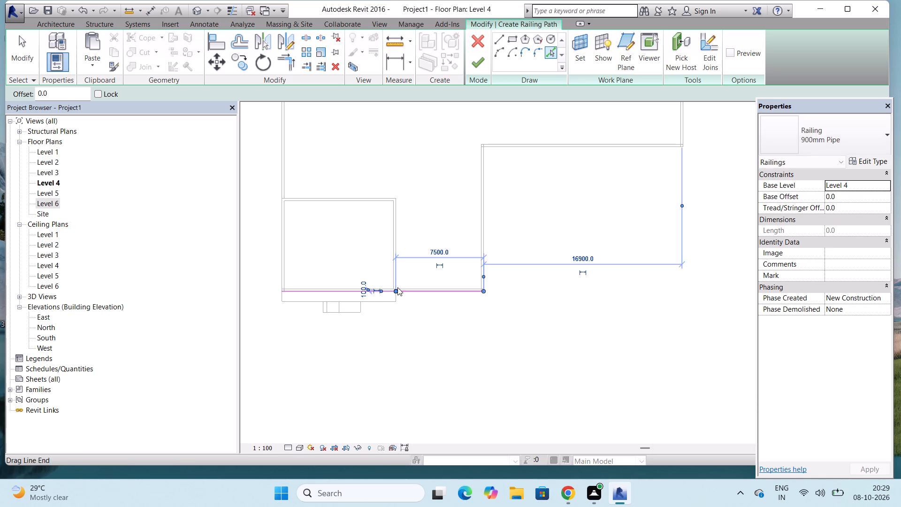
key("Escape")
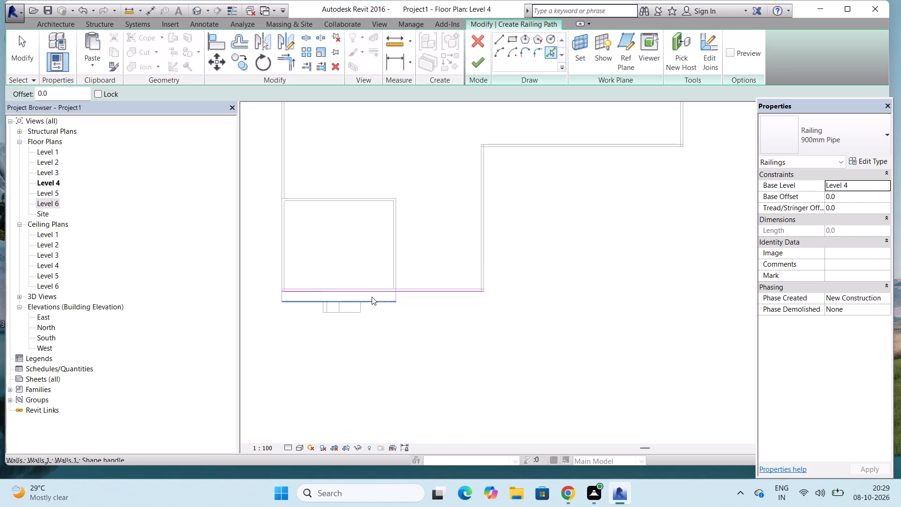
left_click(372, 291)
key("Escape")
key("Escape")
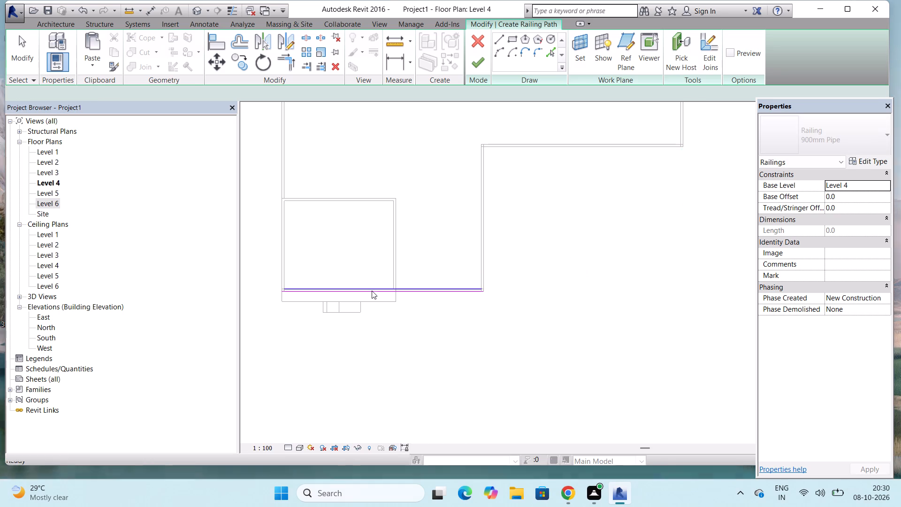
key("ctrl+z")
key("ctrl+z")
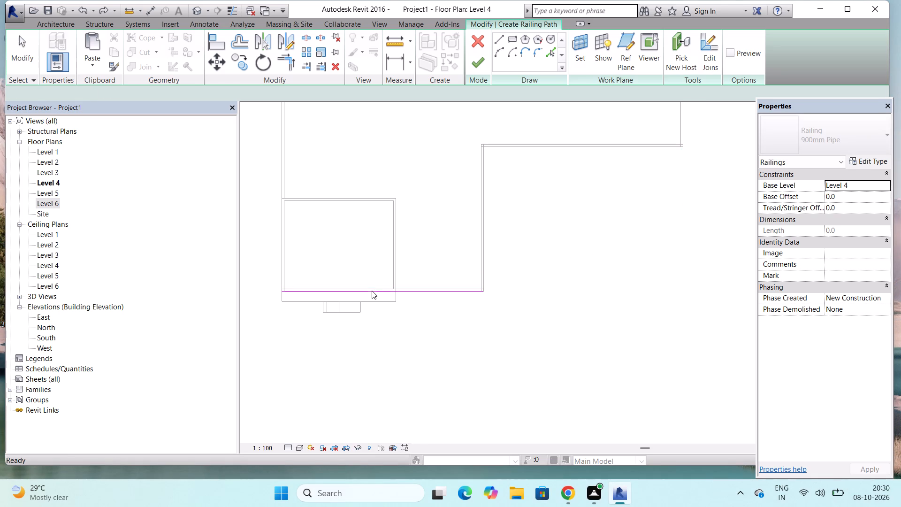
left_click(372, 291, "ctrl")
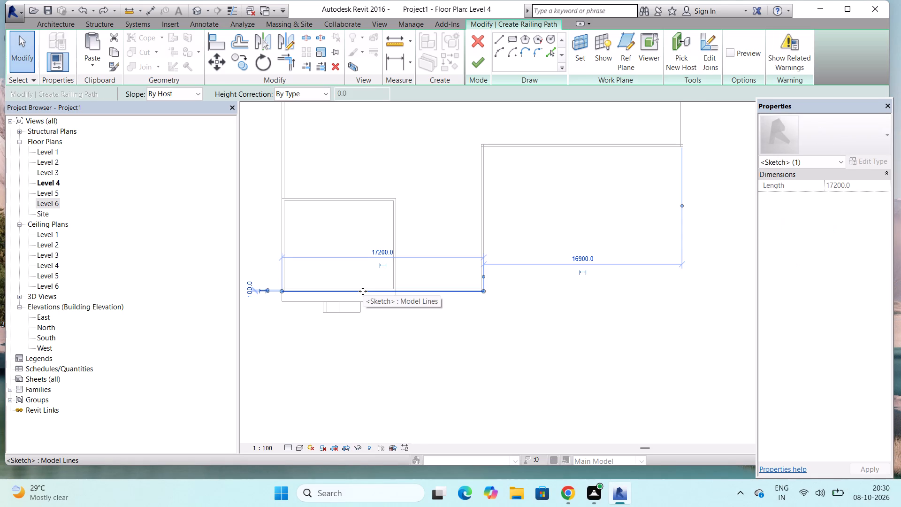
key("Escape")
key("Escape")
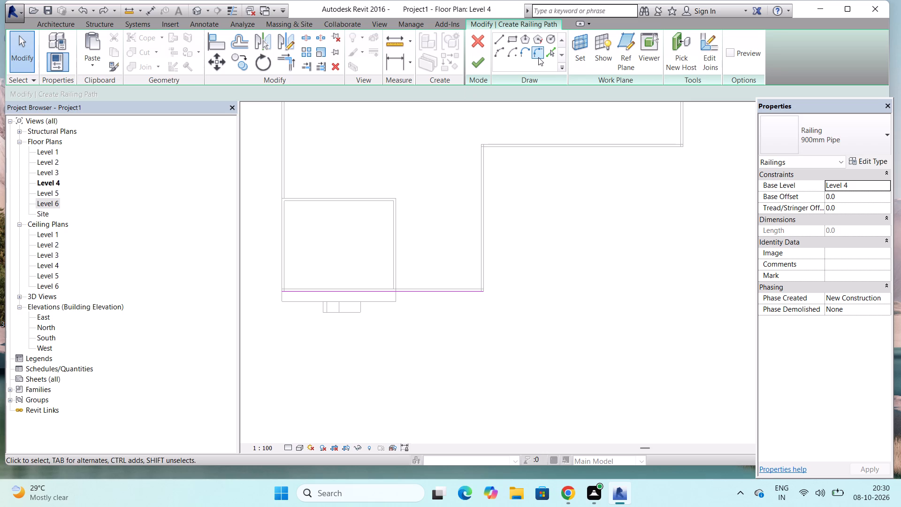
Add the outer face of the recessed wall behind the balcony to the railing path and try to finish the railing.
left_click(556, 54)
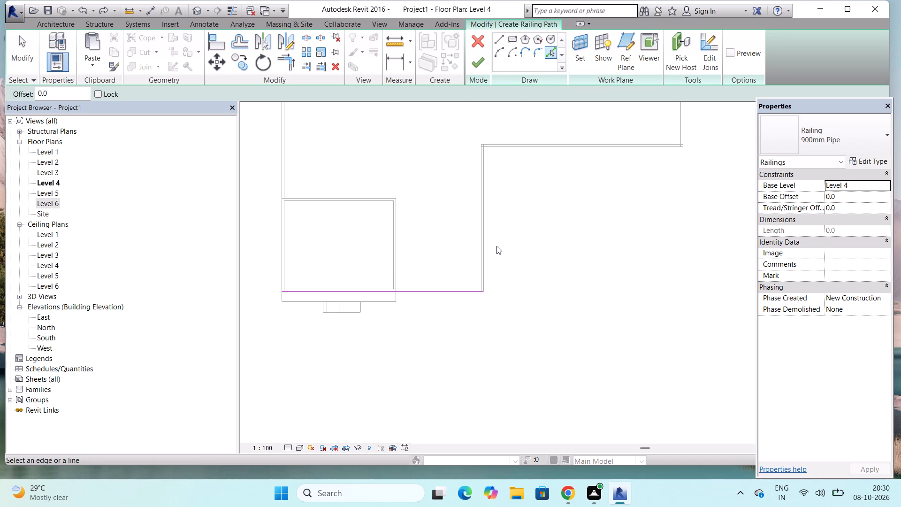
scroll(461, 281, "down", 3)
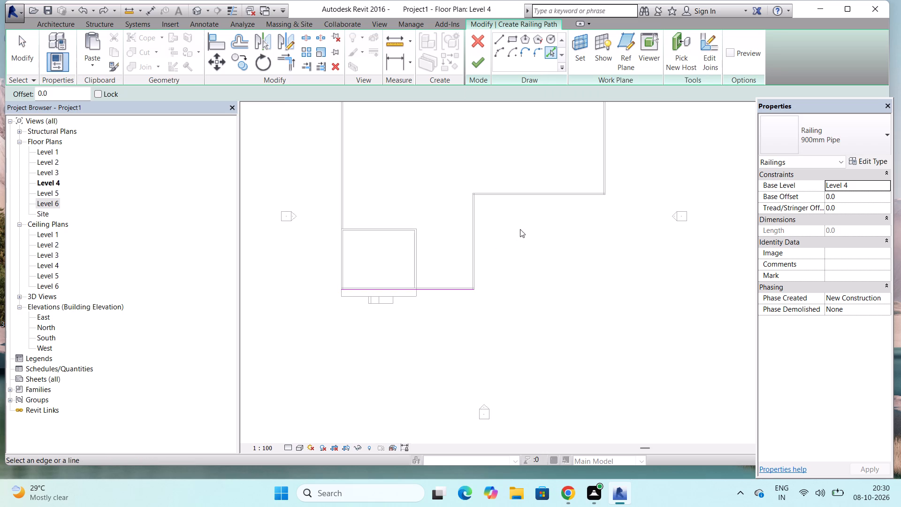
left_click(531, 197)
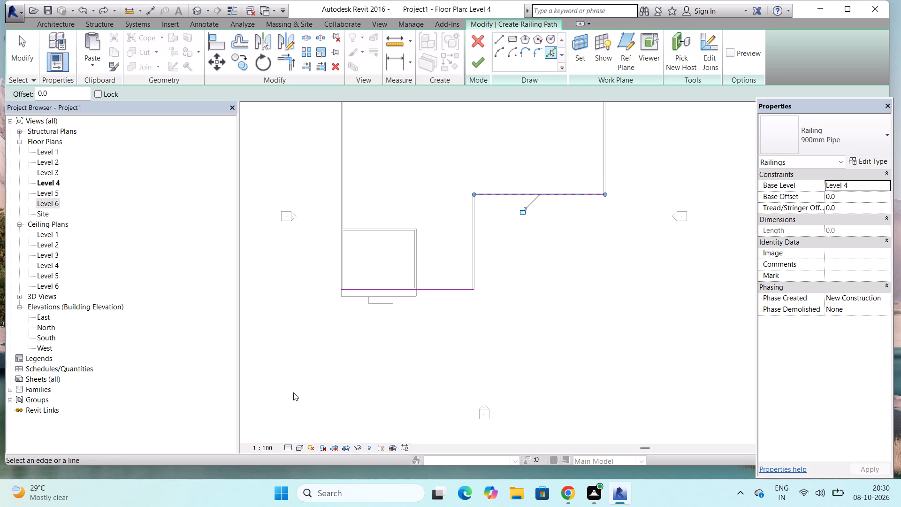
left_click(484, 58)
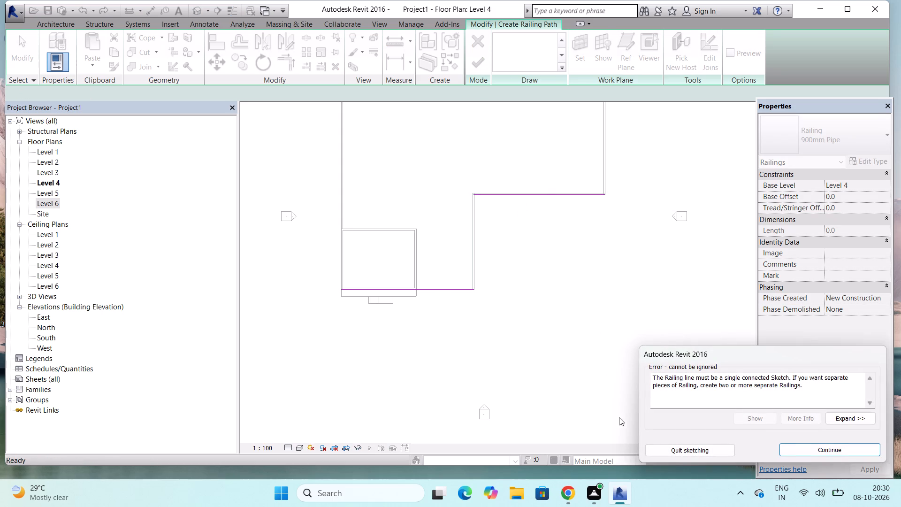
left_click(783, 442)
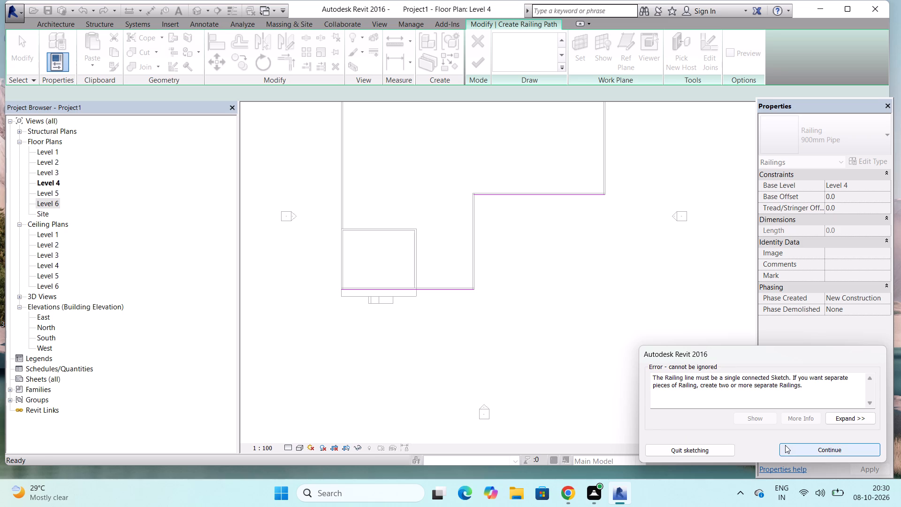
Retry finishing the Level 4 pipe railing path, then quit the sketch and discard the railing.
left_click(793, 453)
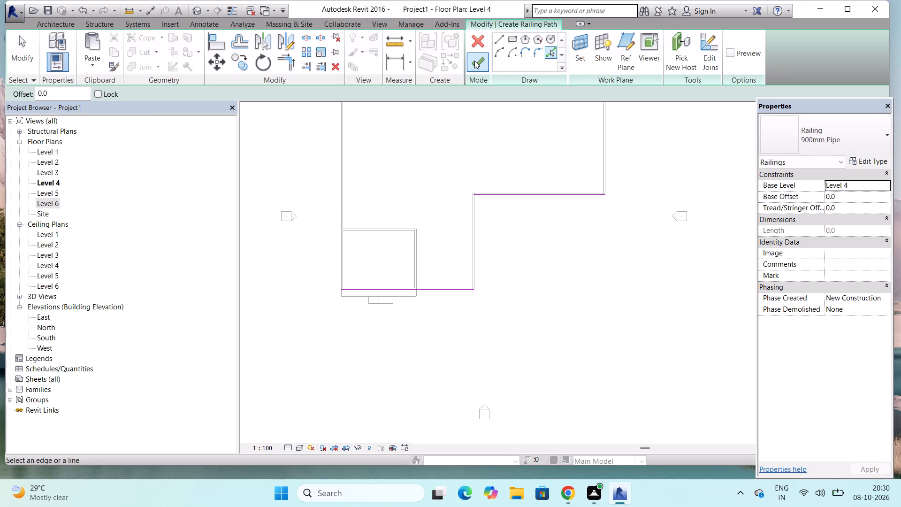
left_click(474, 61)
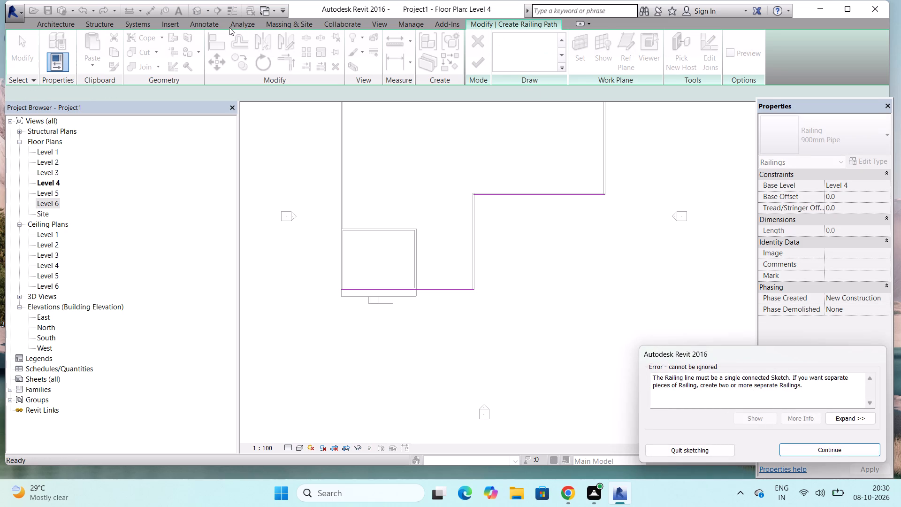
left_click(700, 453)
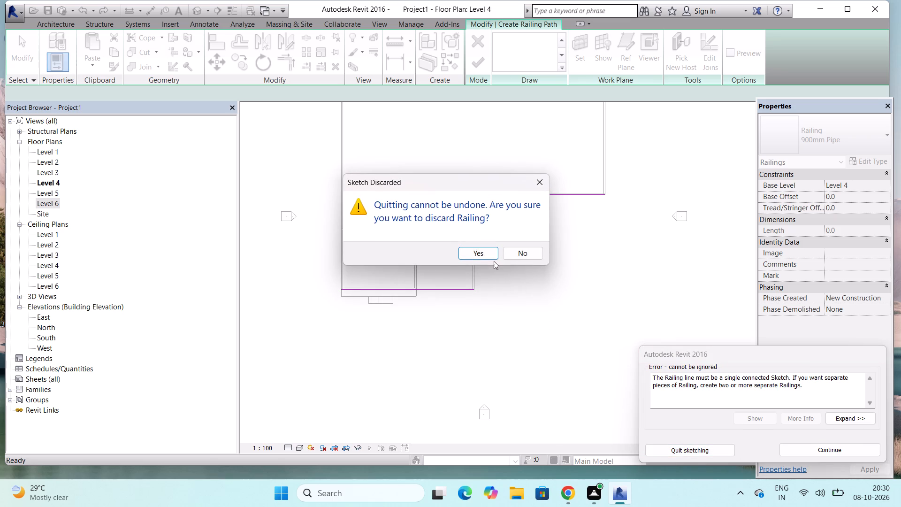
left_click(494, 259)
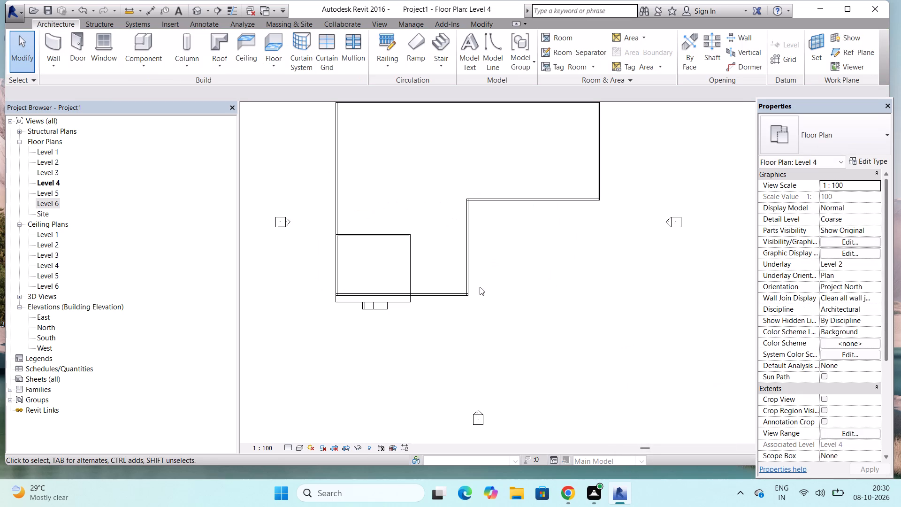
In the 3D view, open the balcony's glass panel railing path for editing and try to copy its front line.
left_click(201, 10)
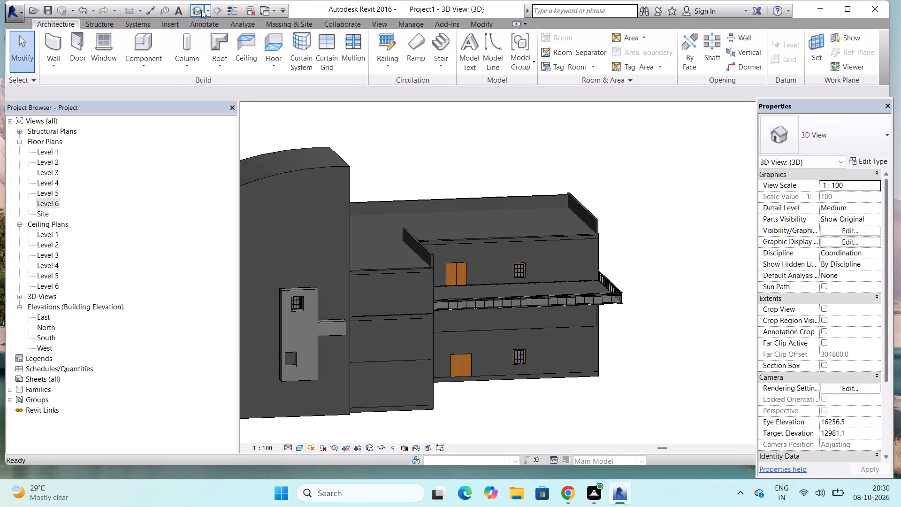
left_click(476, 303)
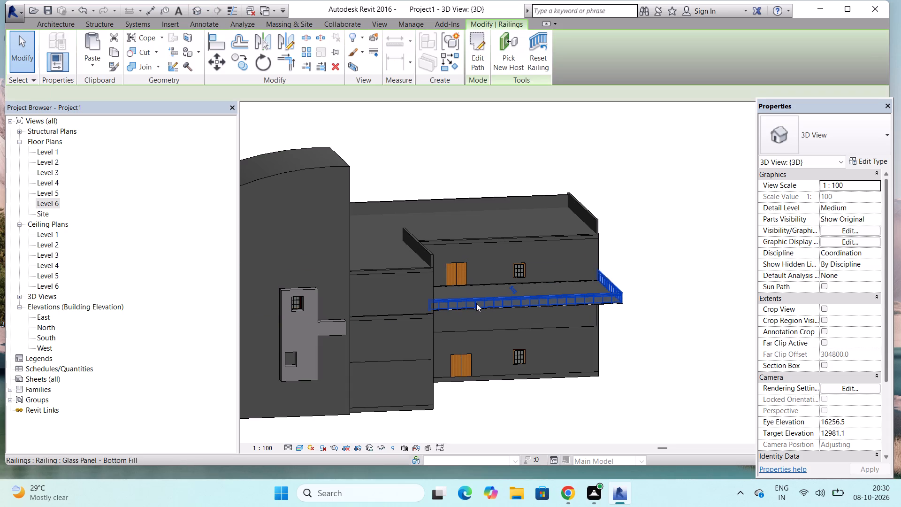
double_click(476, 303)
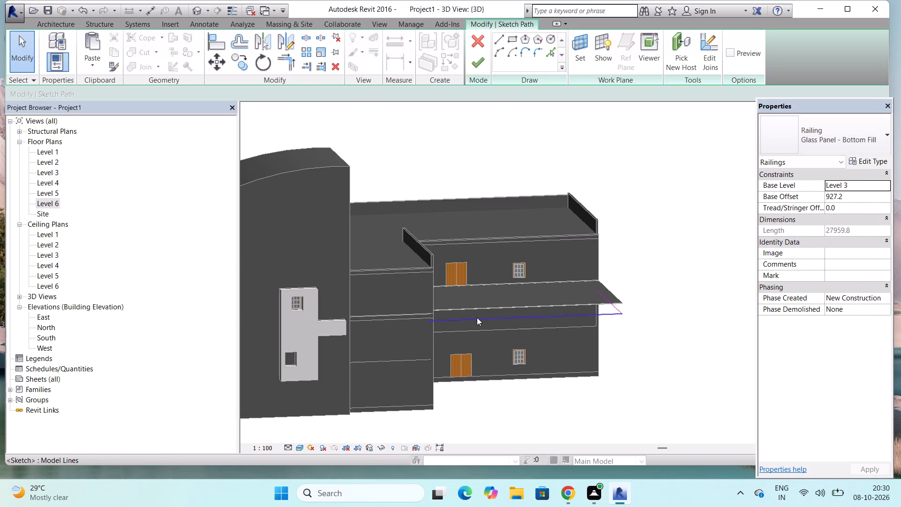
left_click(477, 317)
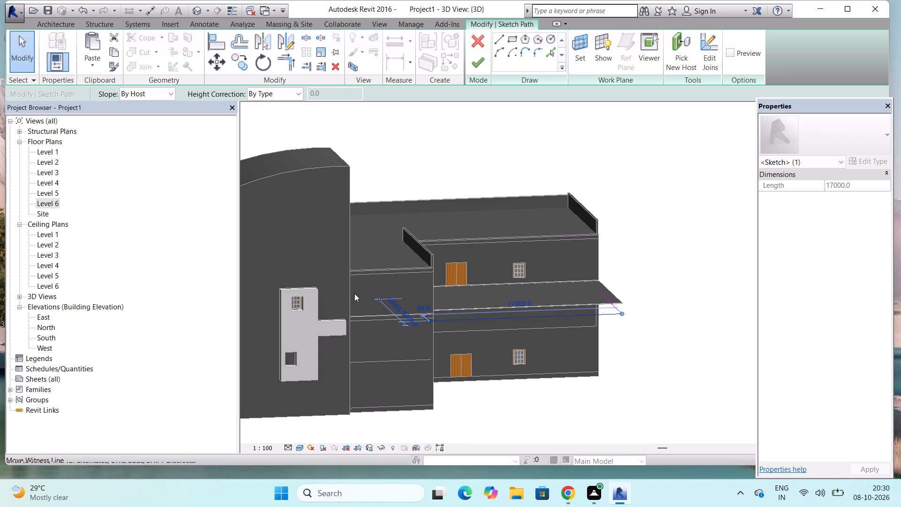
left_click(240, 56)
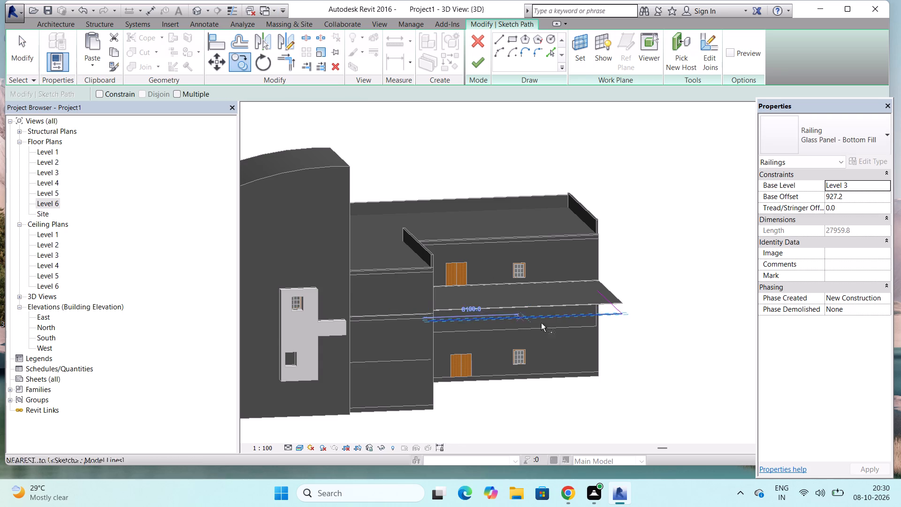
scroll(628, 309, "up", 10)
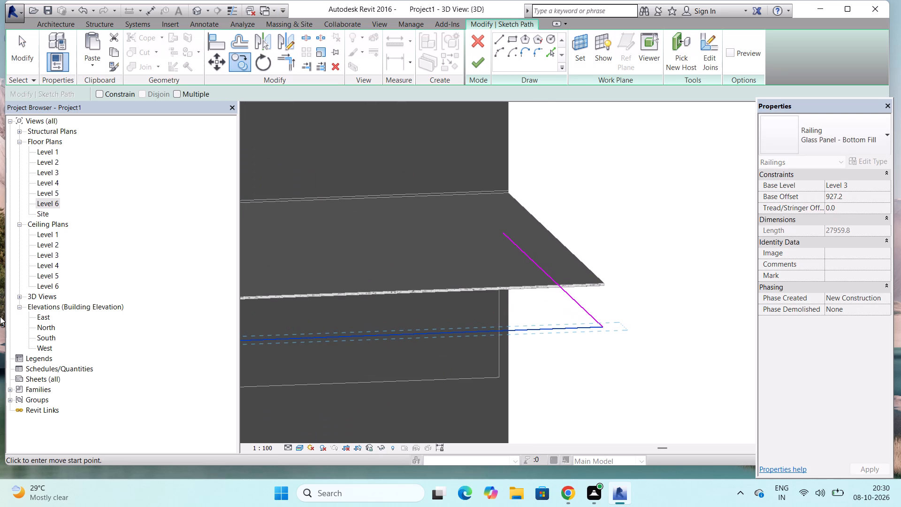
In the South elevation, try to move the balcony railing's front path line up to the roof parapet, and finish the path.
double_click(46, 340)
scroll(424, 307, "down", 7)
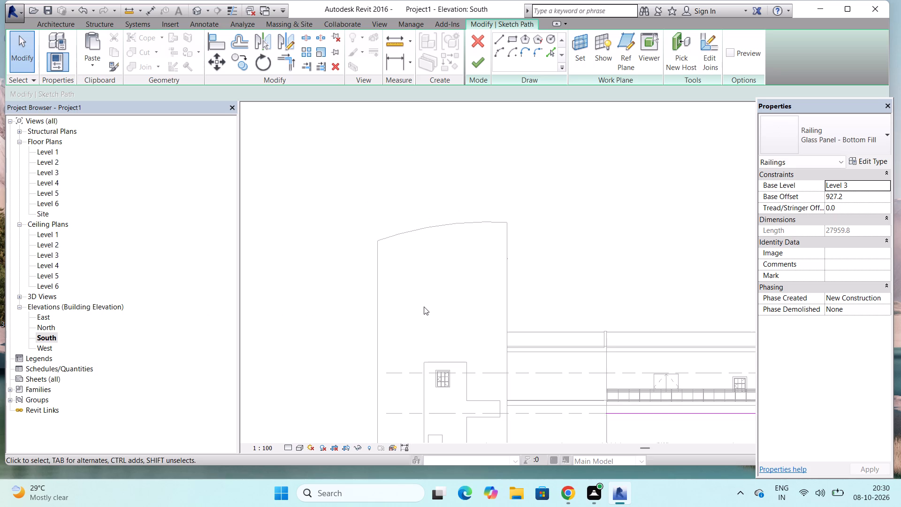
scroll(424, 307, "down", 2)
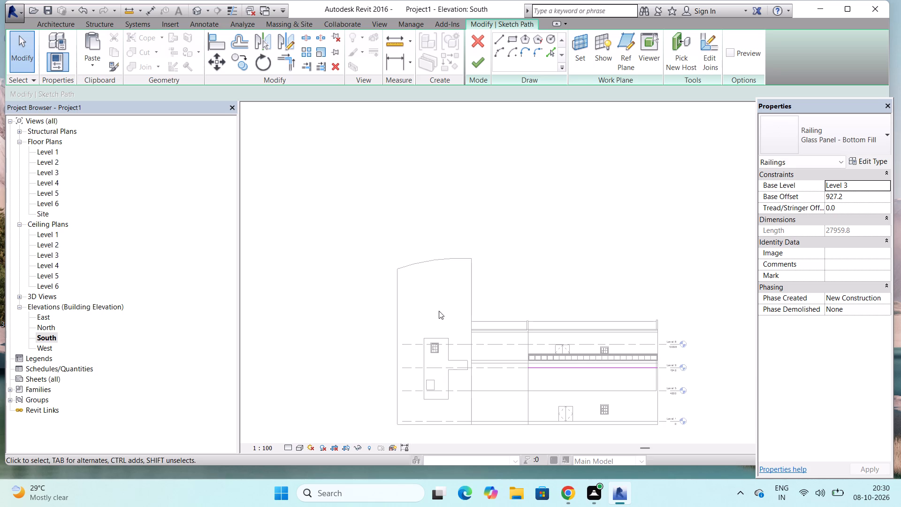
scroll(661, 366, "up", 3)
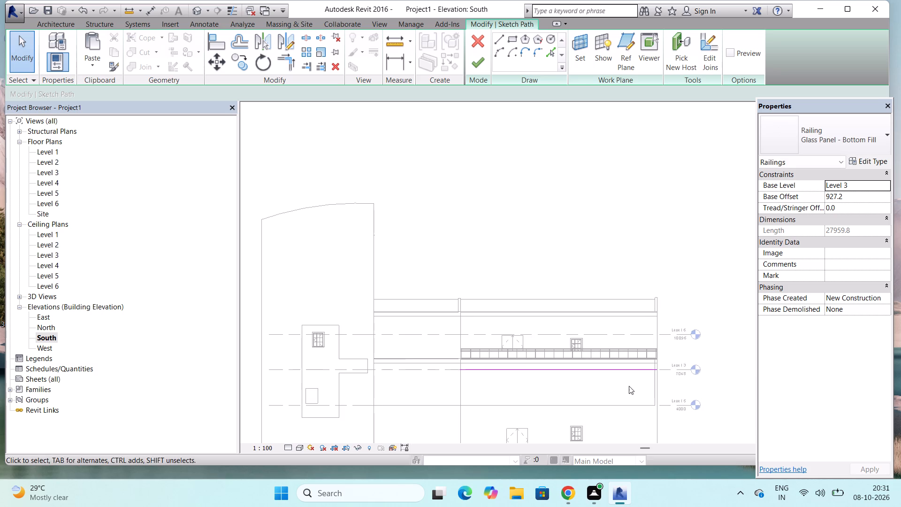
scroll(625, 366, "up", 2)
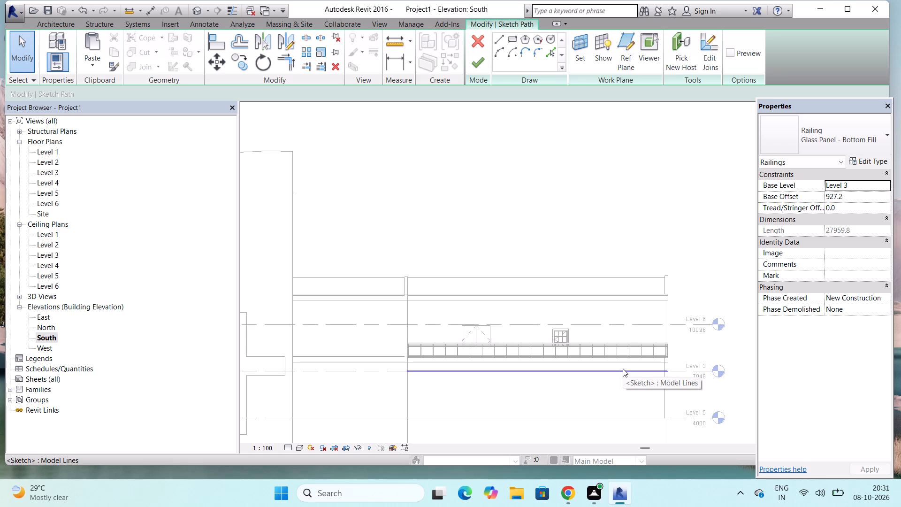
left_click(623, 369)
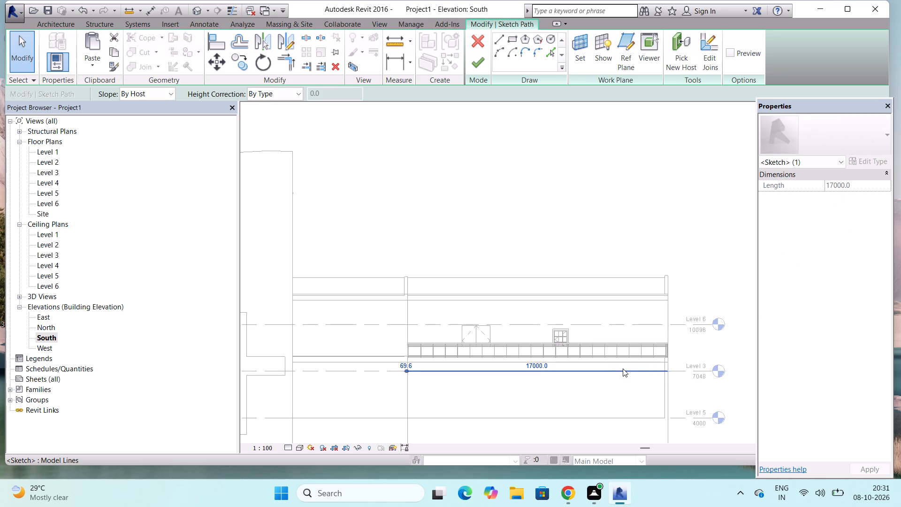
left_click_drag(623, 369, 627, 299)
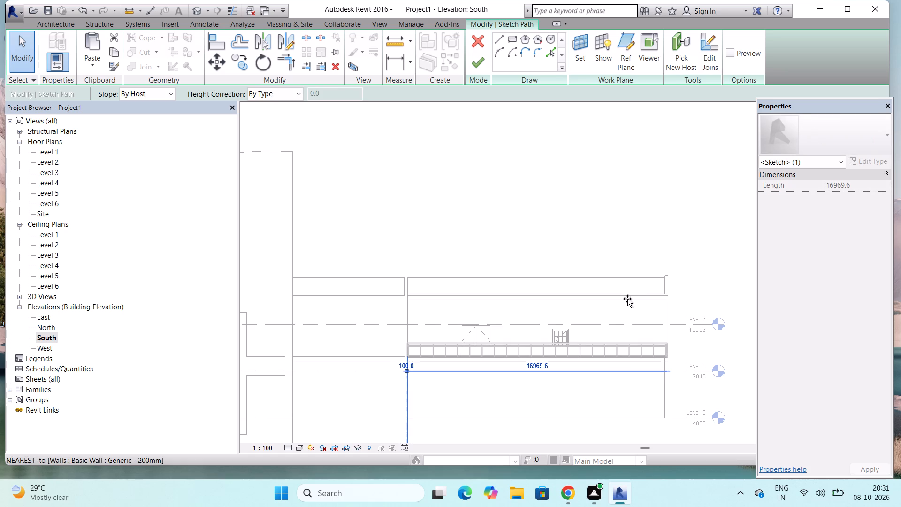
left_click_drag(627, 299, 628, 283)
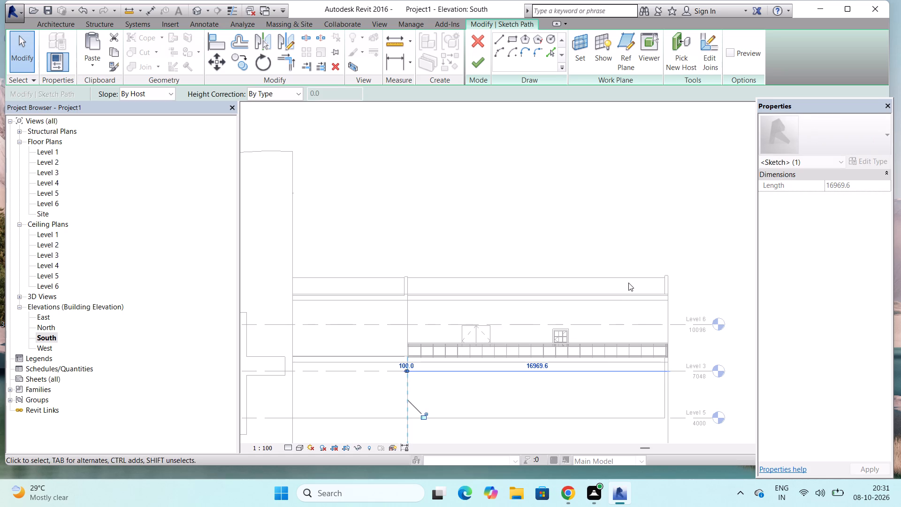
key("Escape")
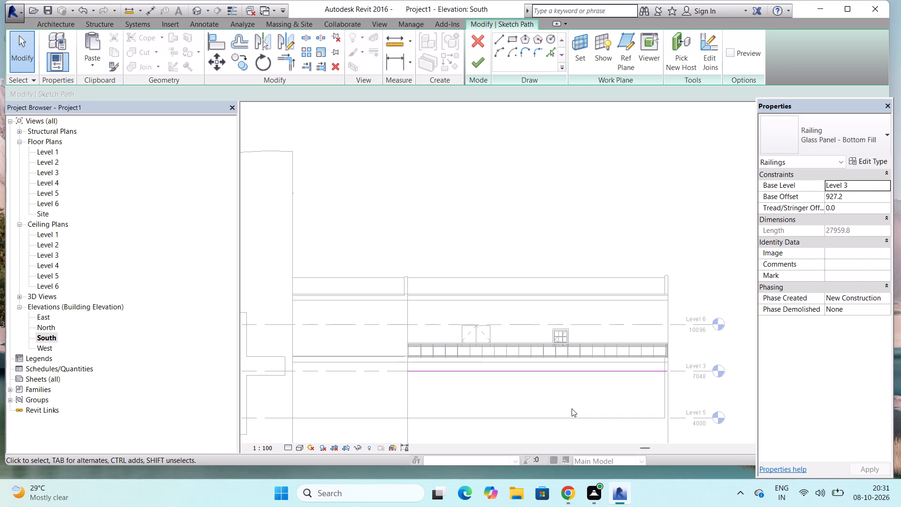
key("Escape")
key("Escape")
key("Escape")
left_click(477, 69)
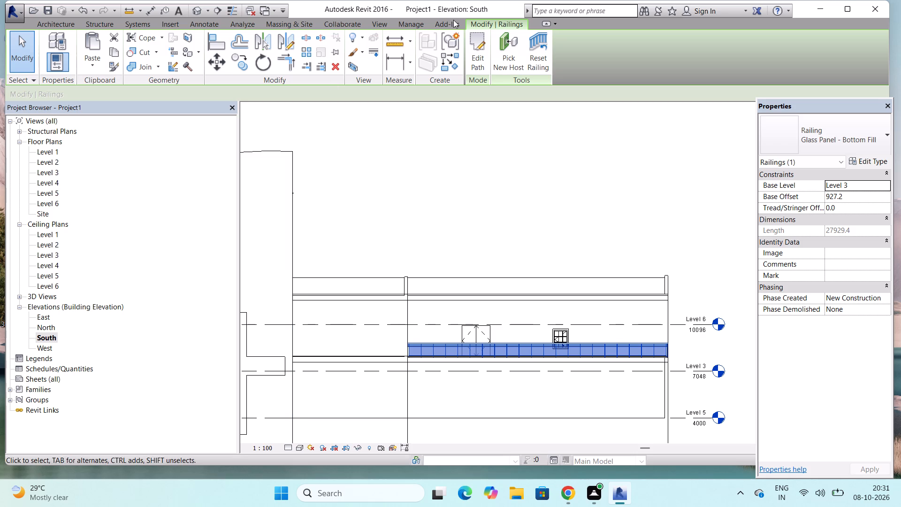
Reopen the balcony glass railing path in the Level 5 plan and copy its front line to start where the tower meets the front wall.
double_click(195, 8)
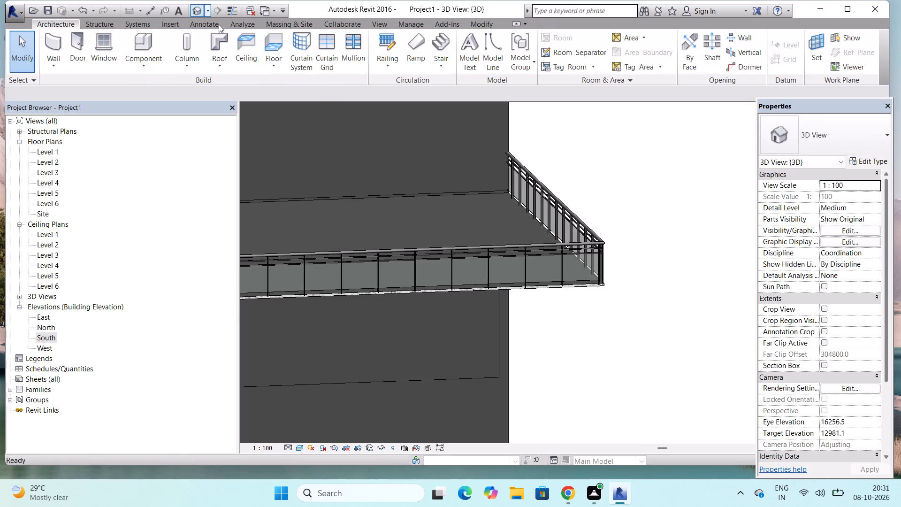
double_click(409, 253)
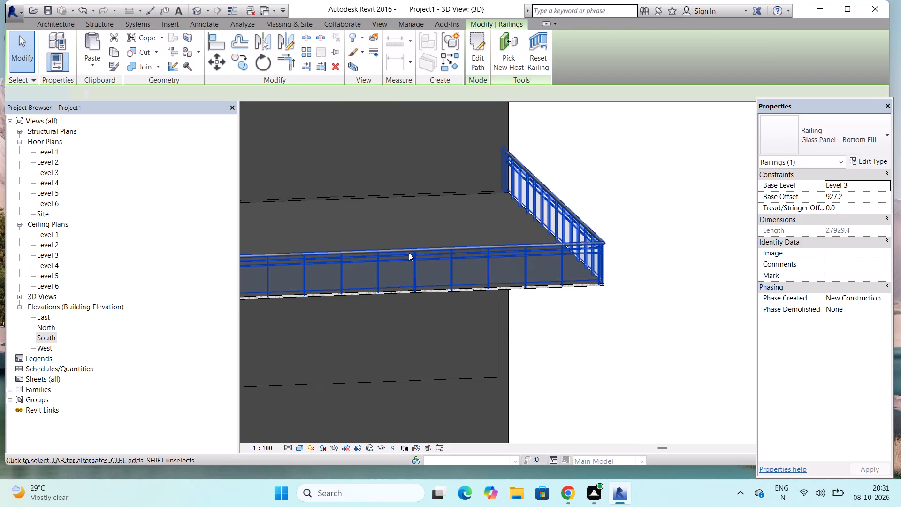
scroll(409, 253, "down", 4)
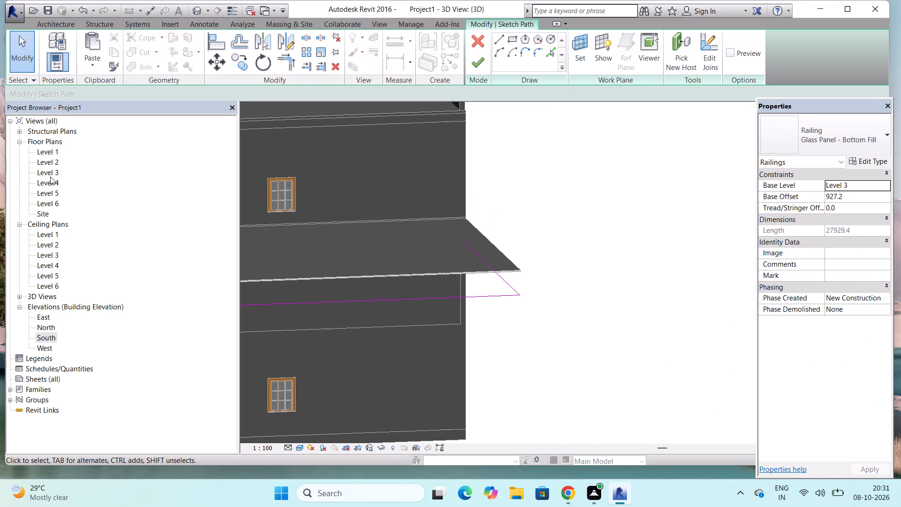
double_click(50, 190)
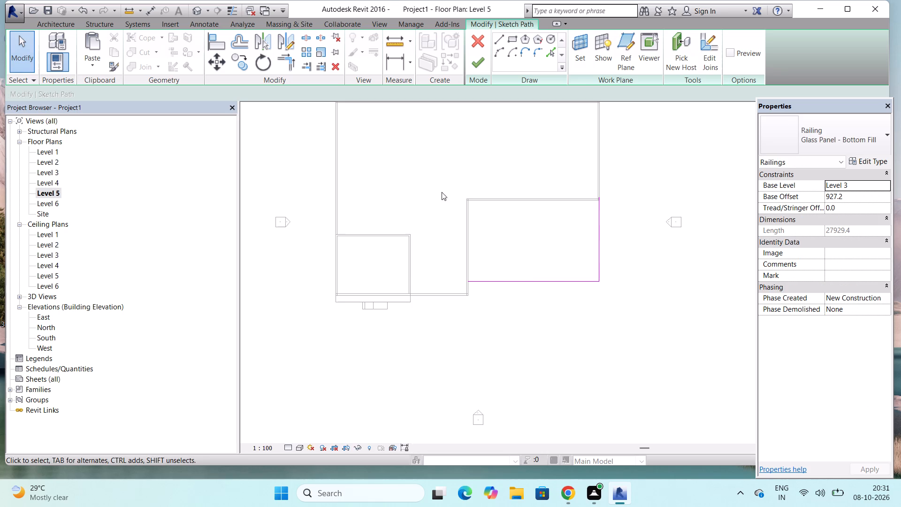
left_click(550, 57)
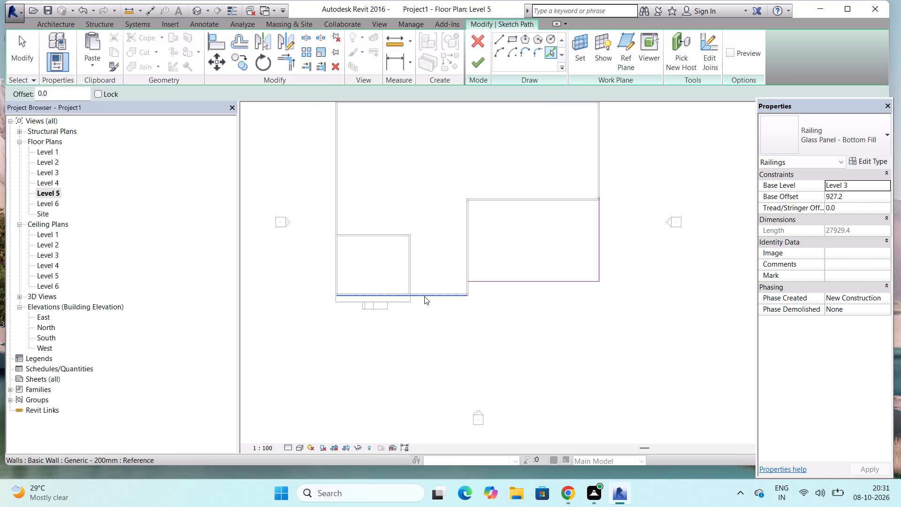
key("Escape")
left_click(490, 277)
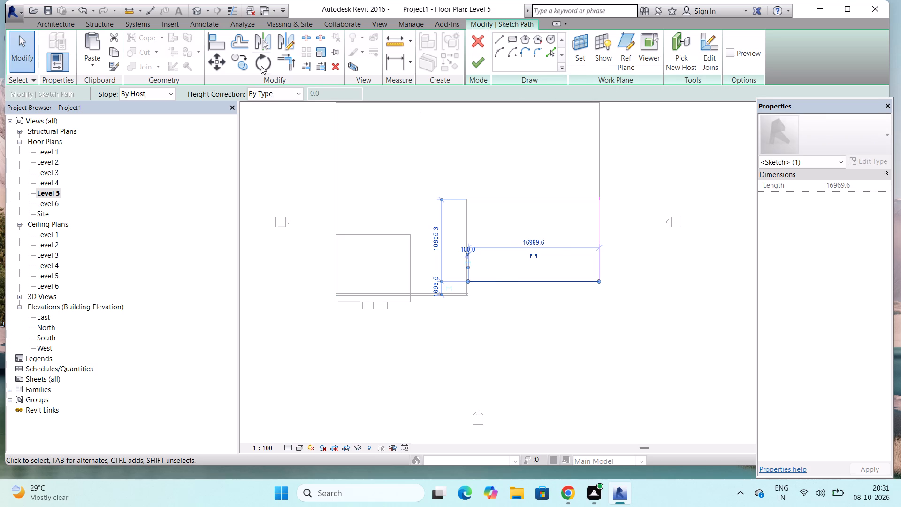
left_click(234, 57)
scroll(471, 277, "up", 3)
left_click(466, 283)
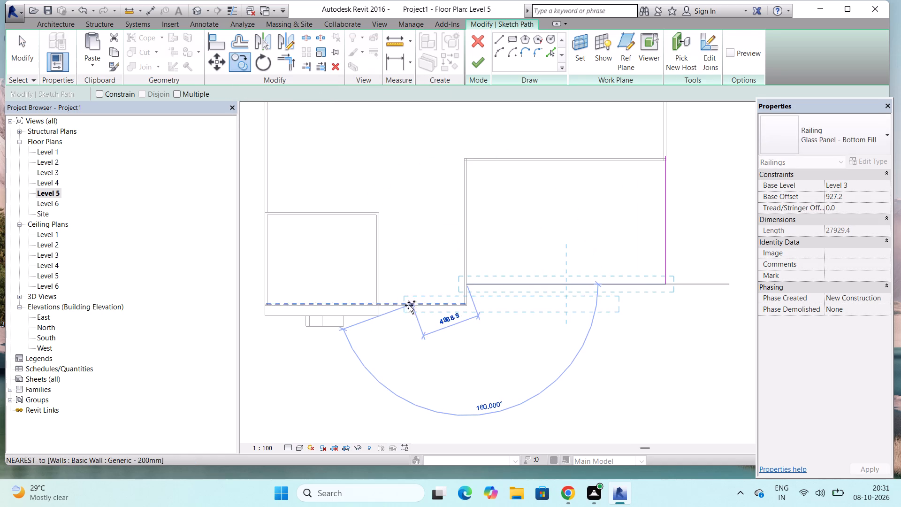
left_click(382, 305)
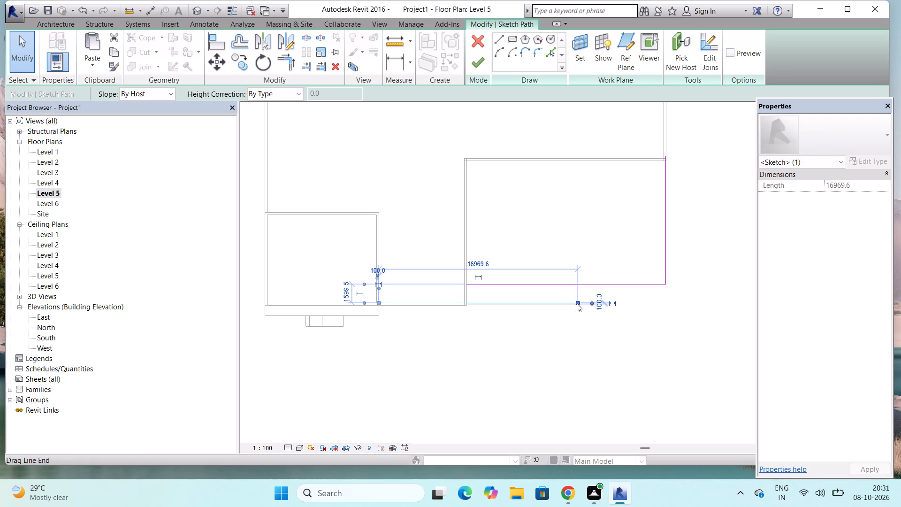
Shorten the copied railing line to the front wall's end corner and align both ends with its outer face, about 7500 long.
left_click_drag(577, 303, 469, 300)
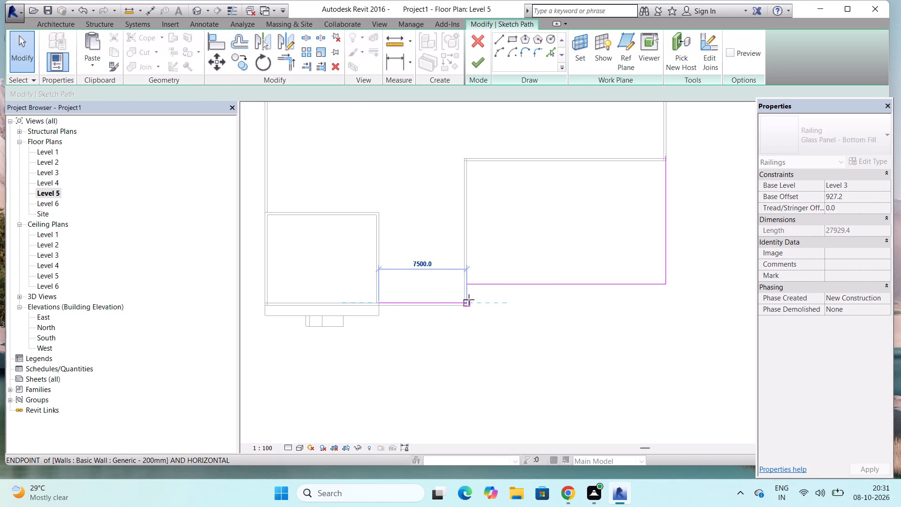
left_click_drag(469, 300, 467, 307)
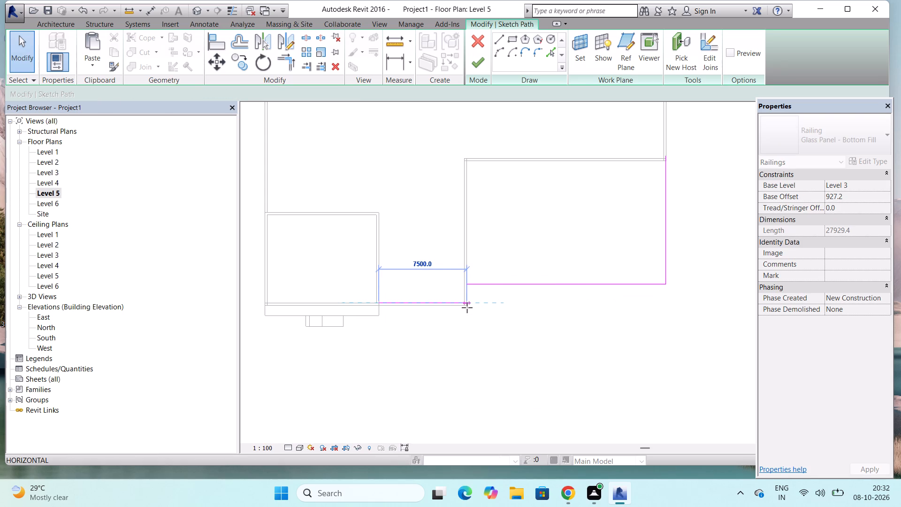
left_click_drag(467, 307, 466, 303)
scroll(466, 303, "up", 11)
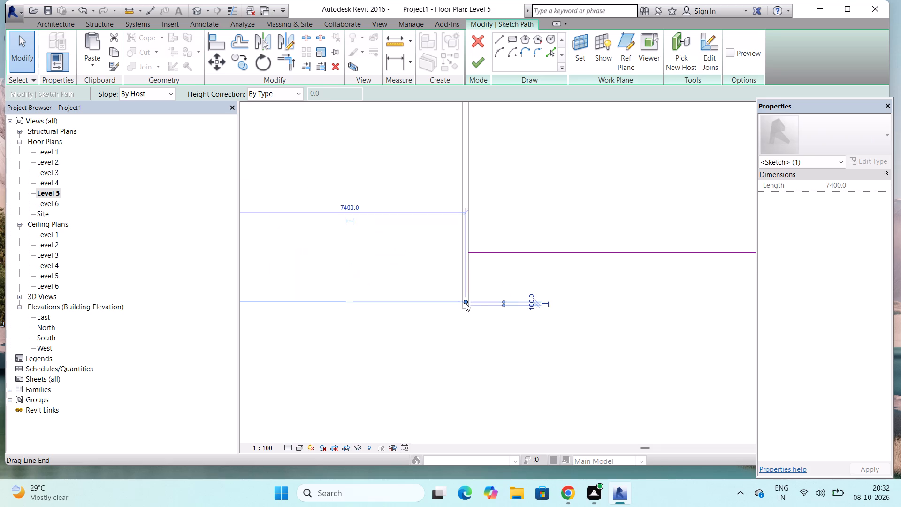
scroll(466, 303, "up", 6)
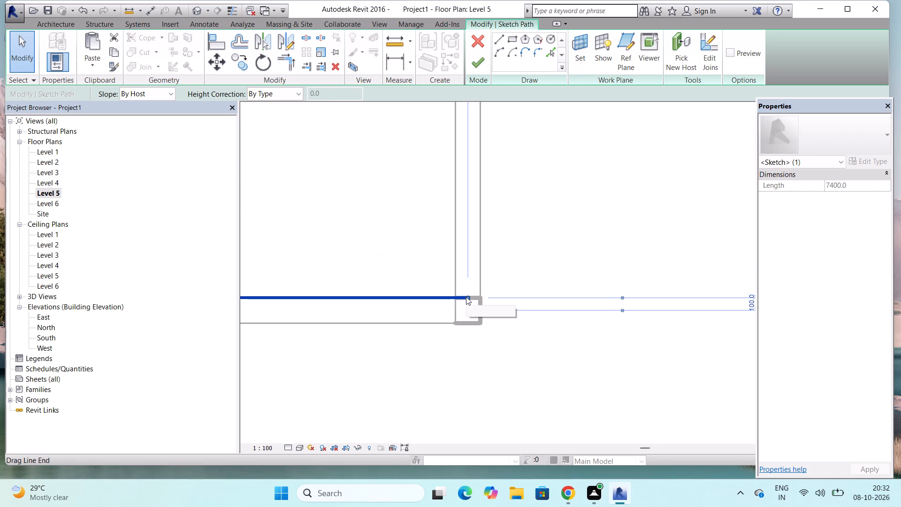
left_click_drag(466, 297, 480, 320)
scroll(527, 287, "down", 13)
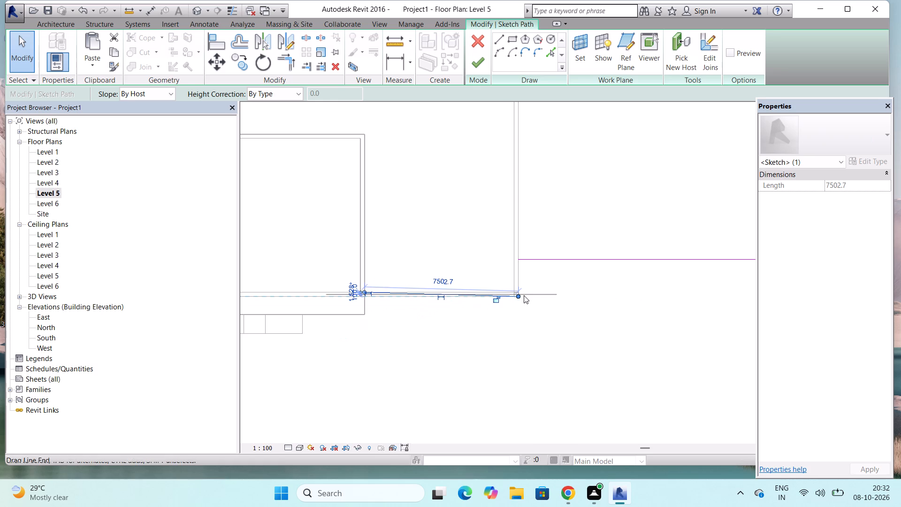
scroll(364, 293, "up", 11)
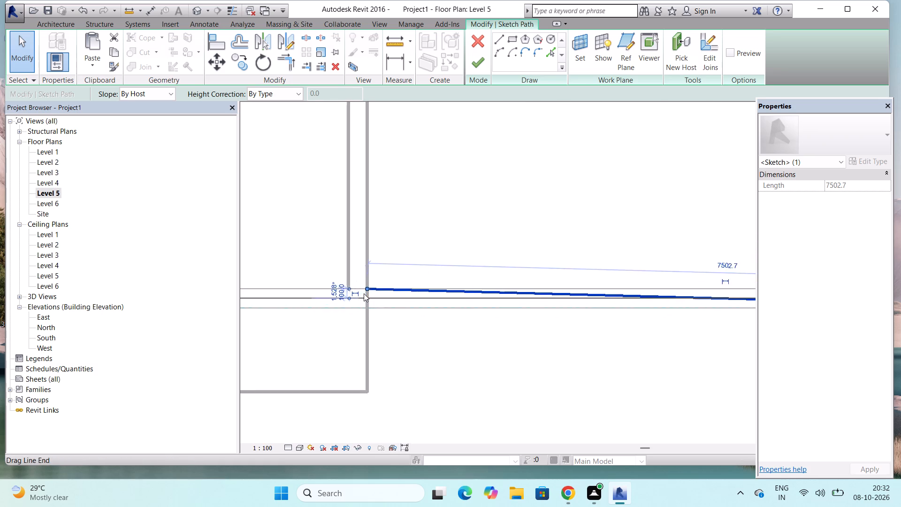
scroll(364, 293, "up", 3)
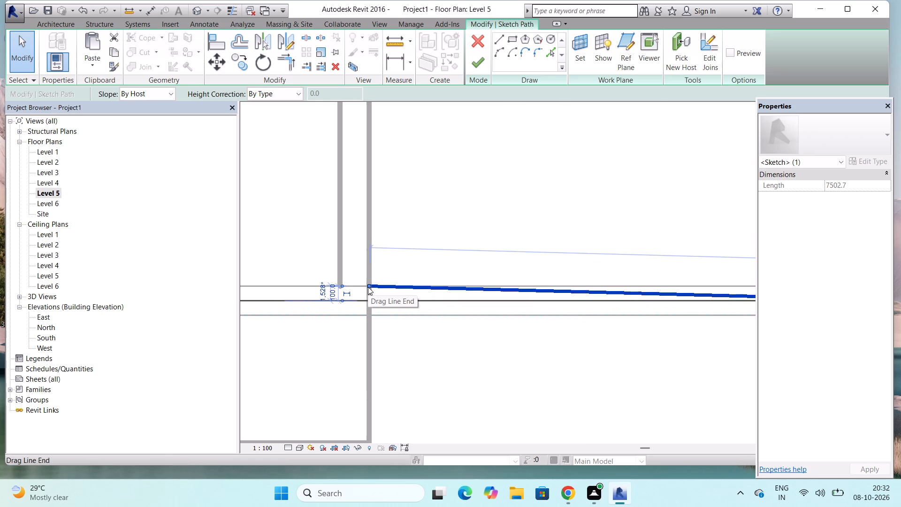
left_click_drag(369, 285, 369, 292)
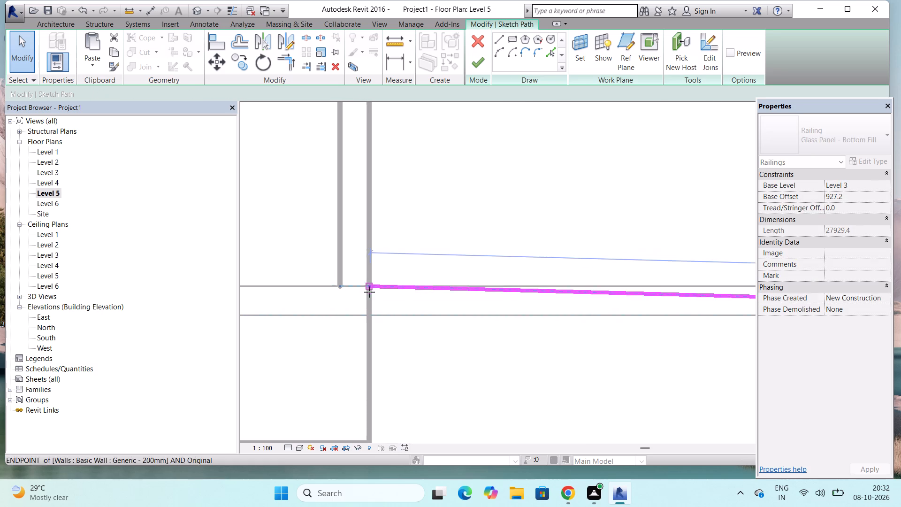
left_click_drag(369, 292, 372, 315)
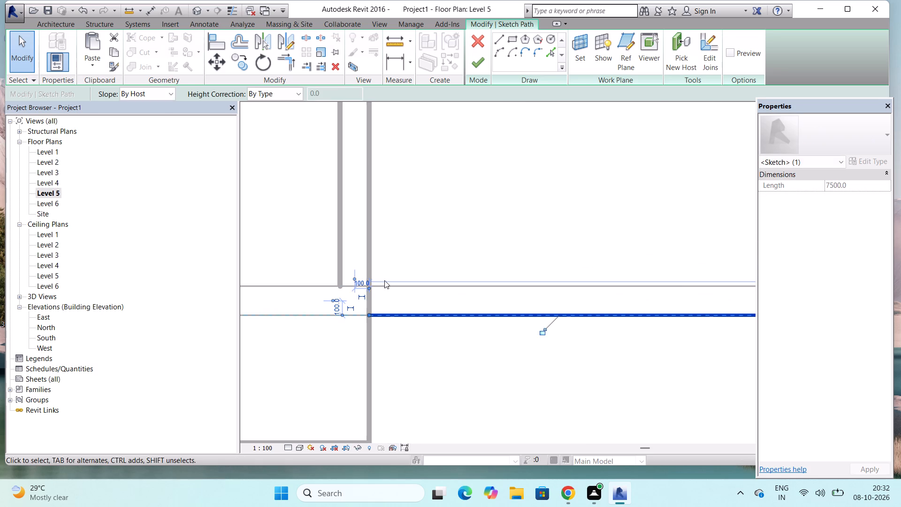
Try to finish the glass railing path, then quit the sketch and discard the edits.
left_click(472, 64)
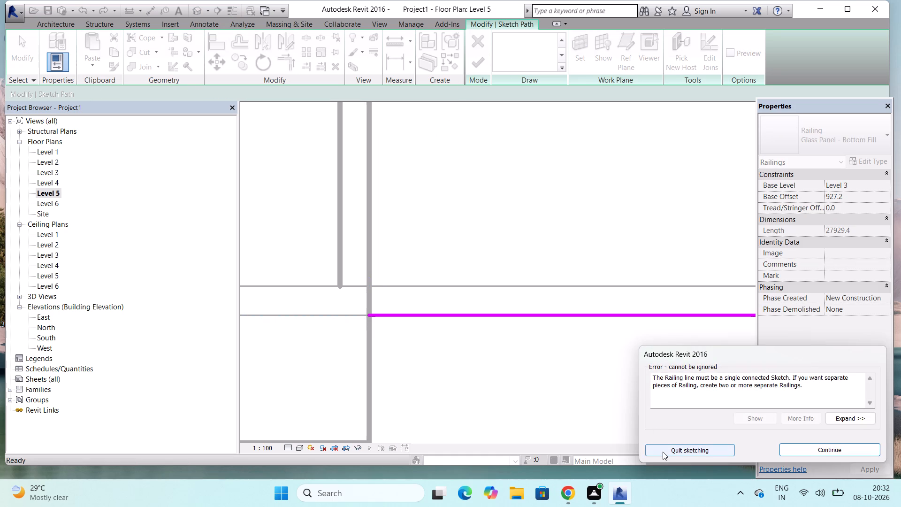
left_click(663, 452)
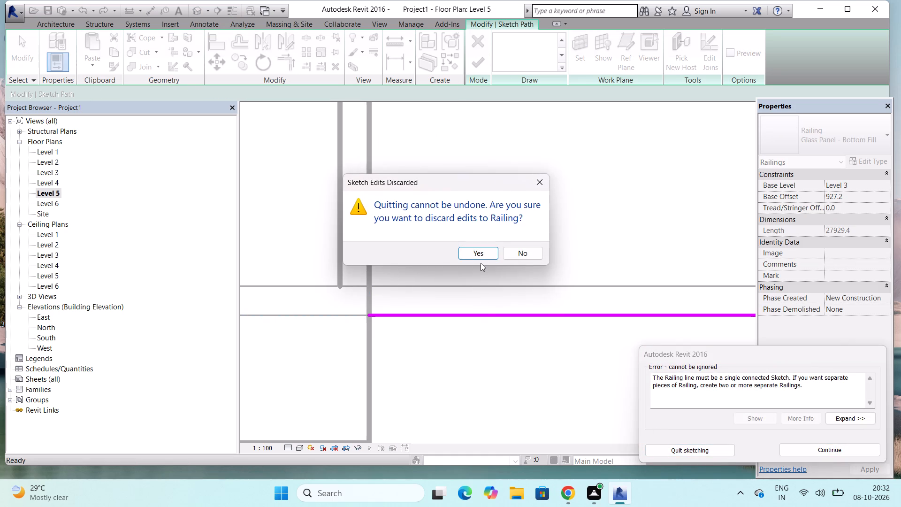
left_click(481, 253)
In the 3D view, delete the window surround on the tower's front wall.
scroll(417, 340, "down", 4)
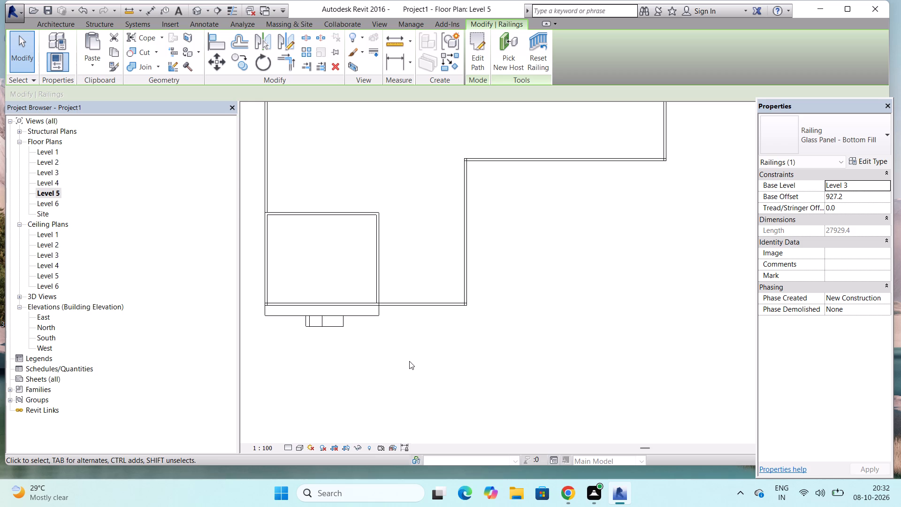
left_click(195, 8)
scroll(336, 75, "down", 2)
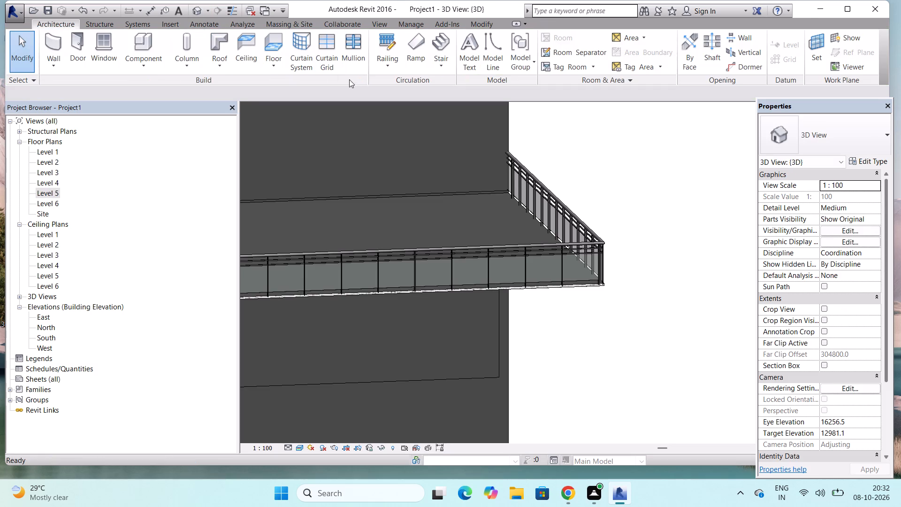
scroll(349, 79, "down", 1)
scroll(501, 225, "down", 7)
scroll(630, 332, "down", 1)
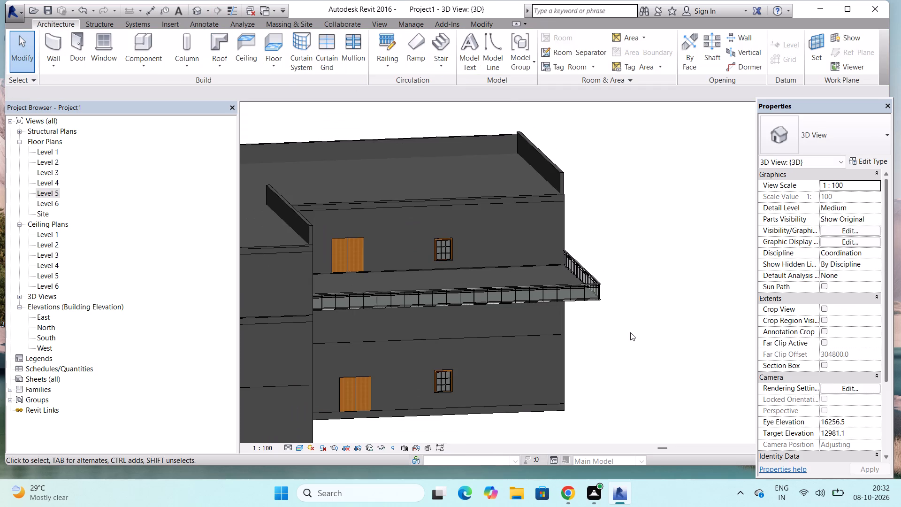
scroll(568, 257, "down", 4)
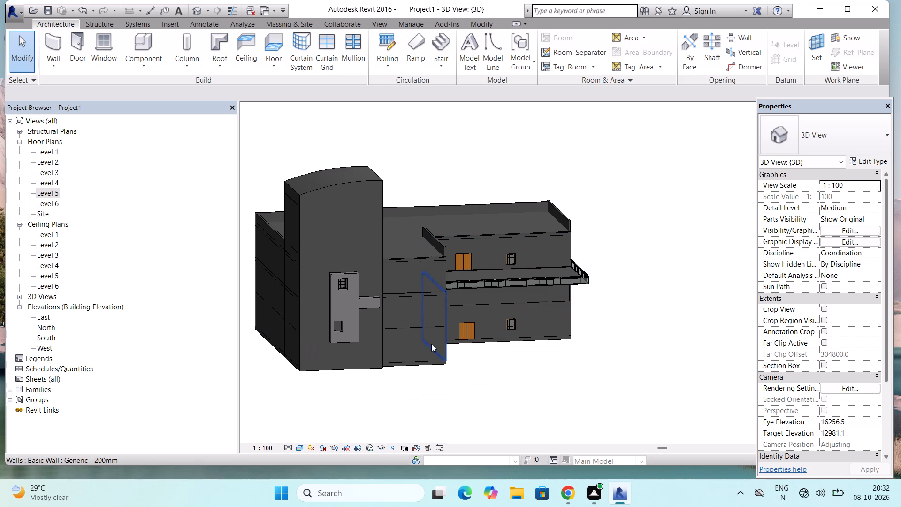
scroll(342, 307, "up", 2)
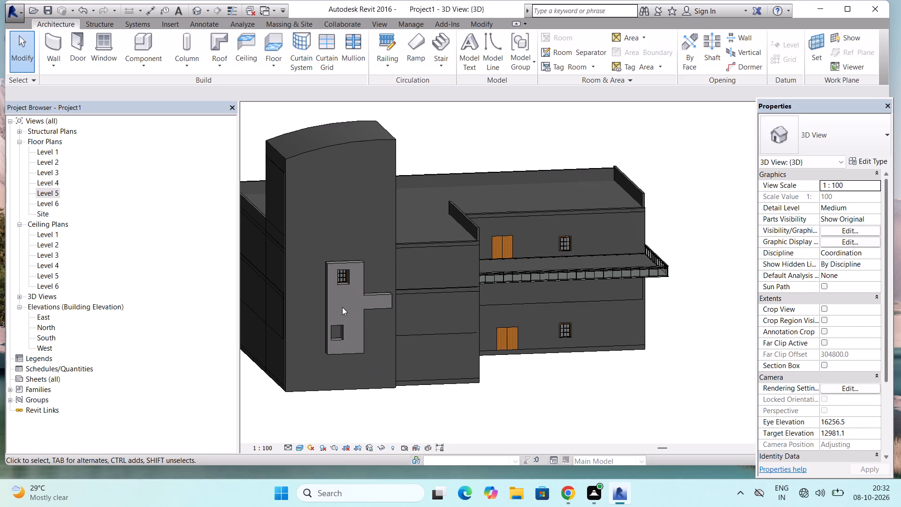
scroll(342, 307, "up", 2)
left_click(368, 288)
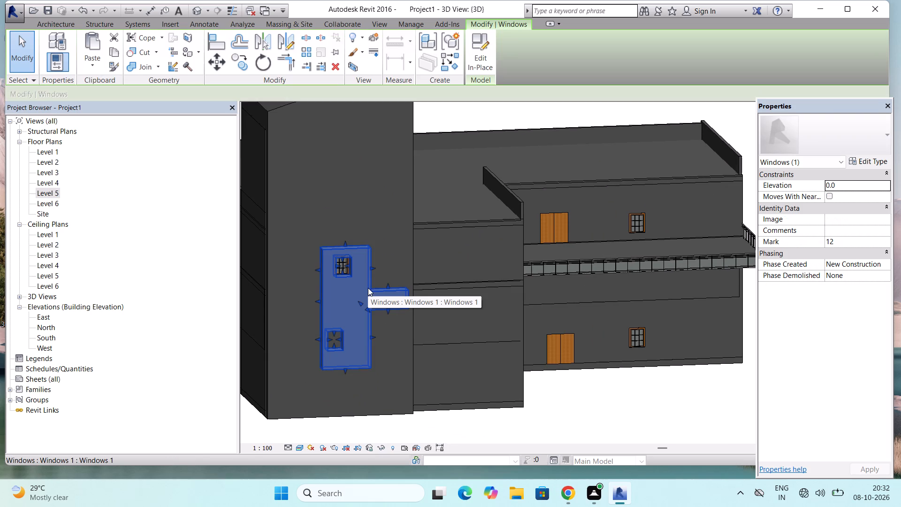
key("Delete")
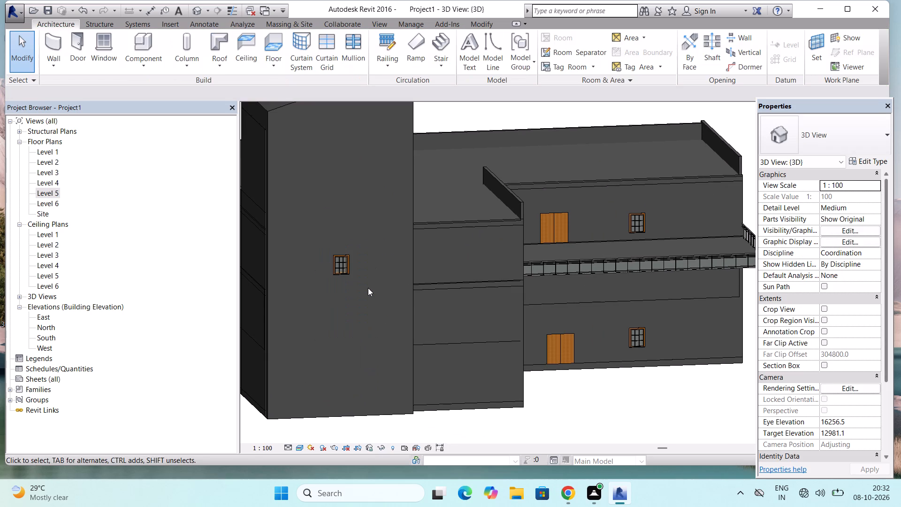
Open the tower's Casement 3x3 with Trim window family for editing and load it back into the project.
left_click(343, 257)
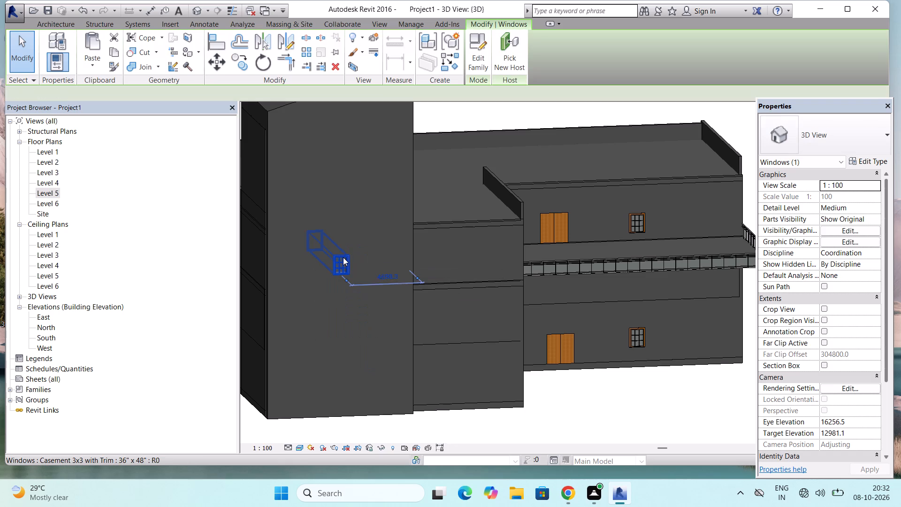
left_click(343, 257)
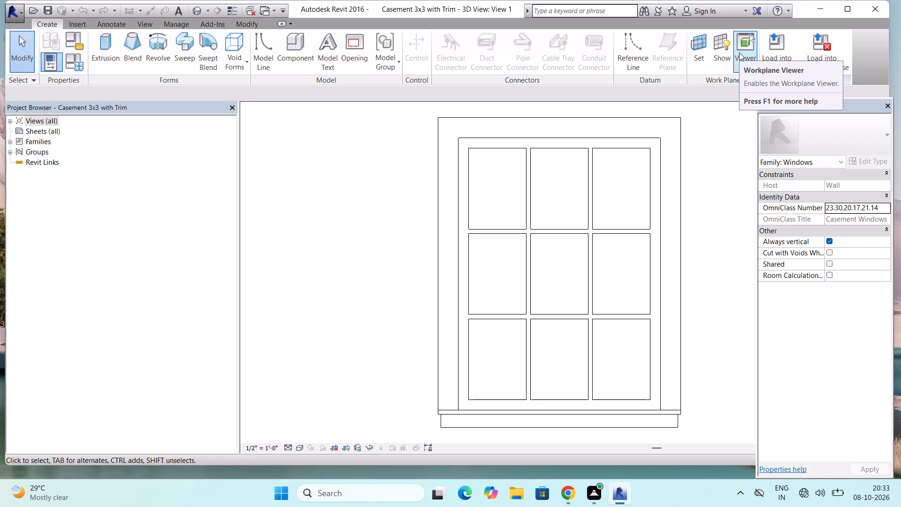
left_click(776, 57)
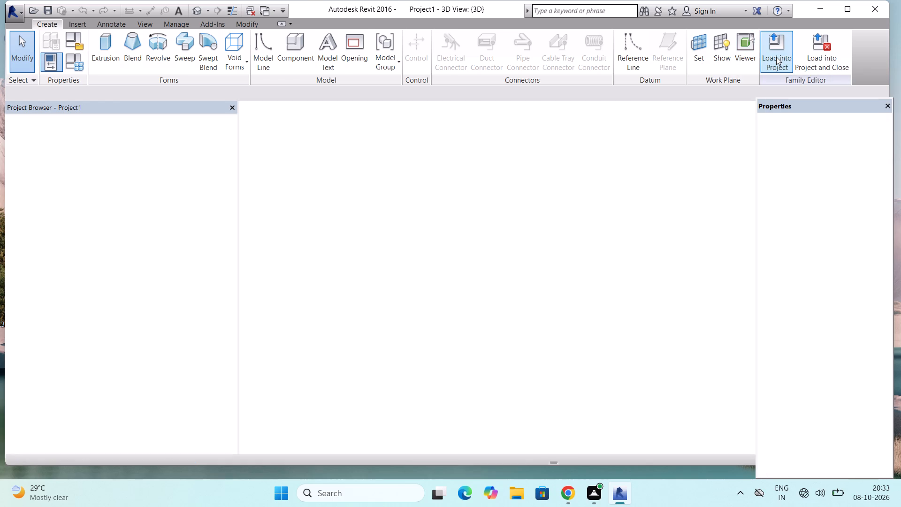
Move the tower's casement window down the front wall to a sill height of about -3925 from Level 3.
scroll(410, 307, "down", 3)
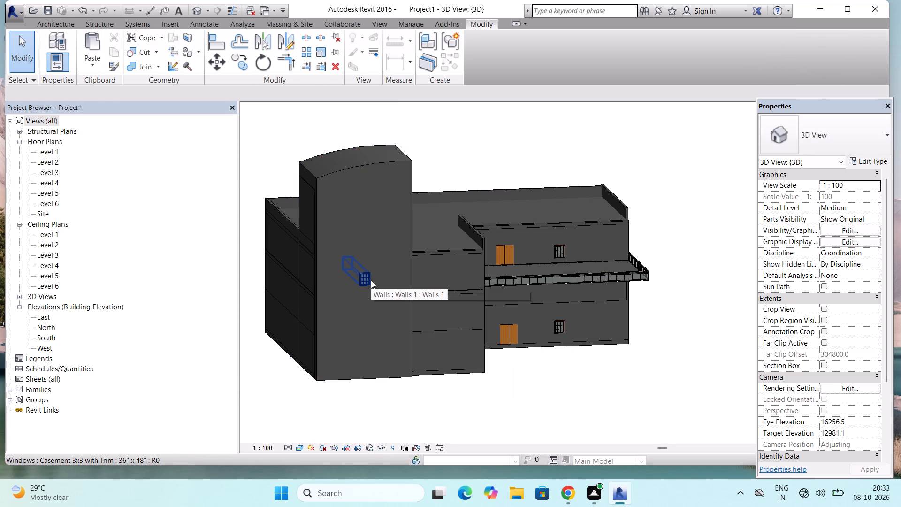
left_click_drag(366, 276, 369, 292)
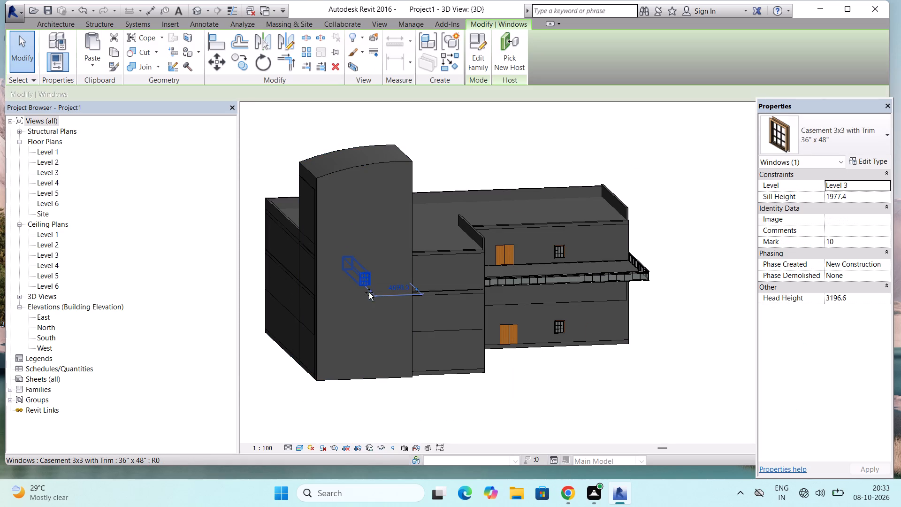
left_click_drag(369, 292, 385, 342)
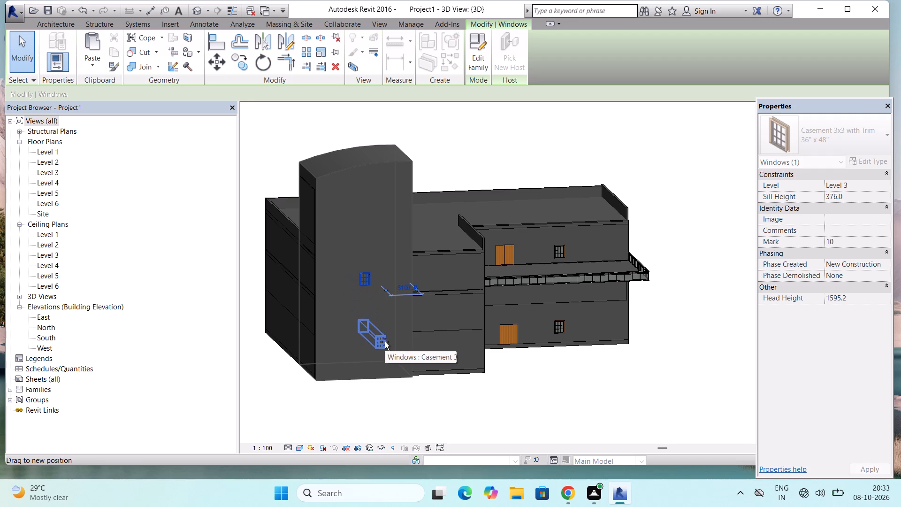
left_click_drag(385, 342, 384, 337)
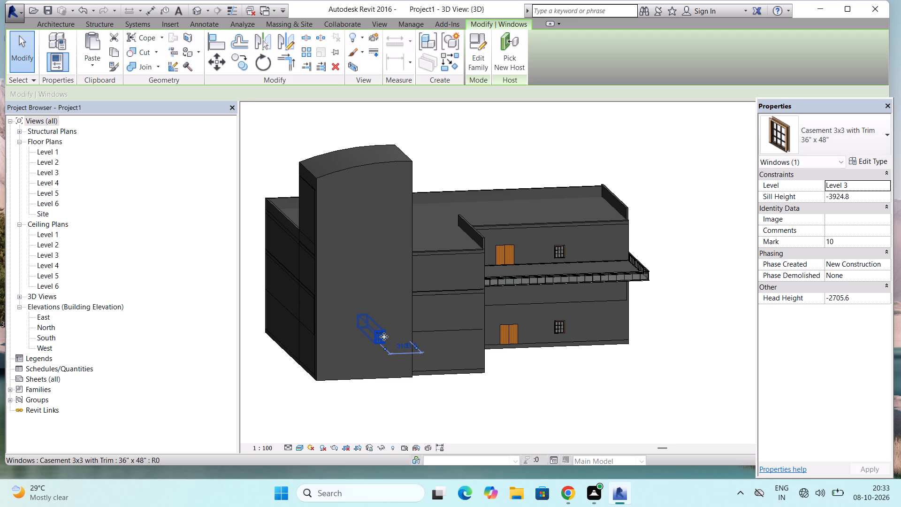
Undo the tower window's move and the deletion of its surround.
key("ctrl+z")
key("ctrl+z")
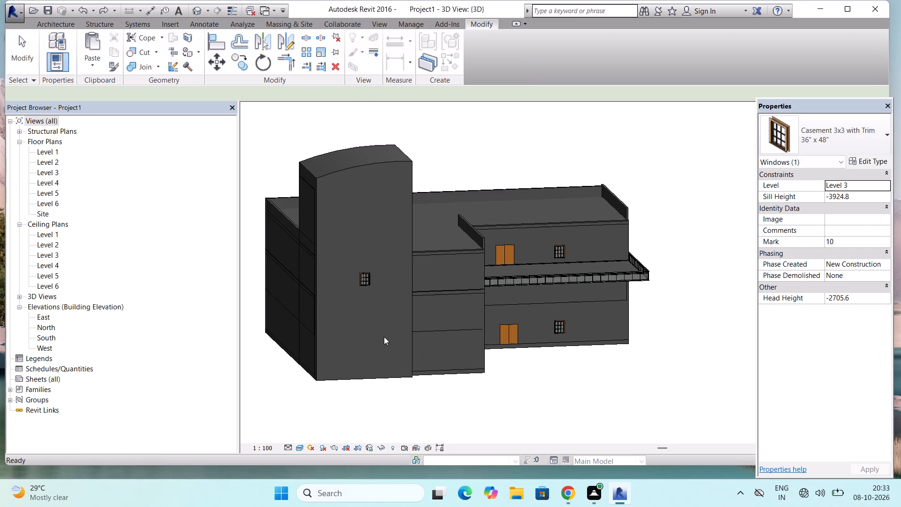
Start a 900mm Pipe railing path on the main roof with a 140 mm segment from the end parapet to the roof corner.
scroll(384, 337, "down", 2)
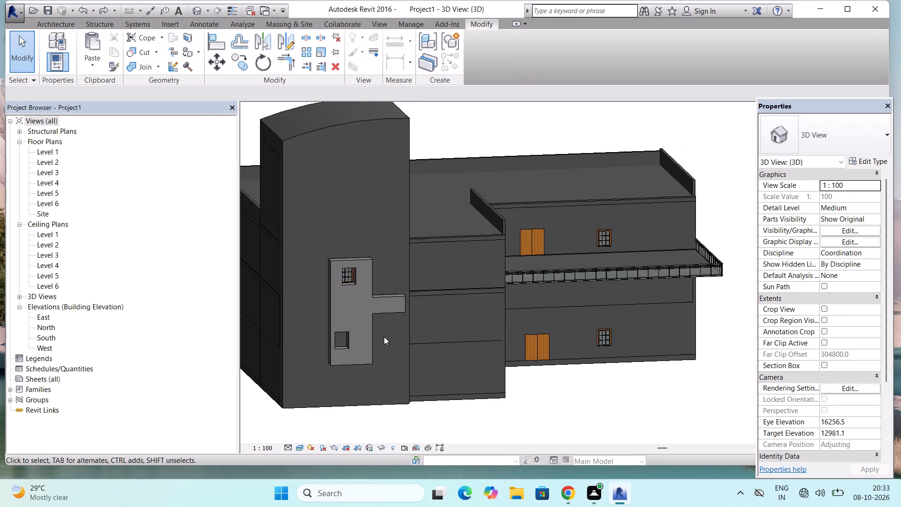
scroll(384, 337, "down", 5)
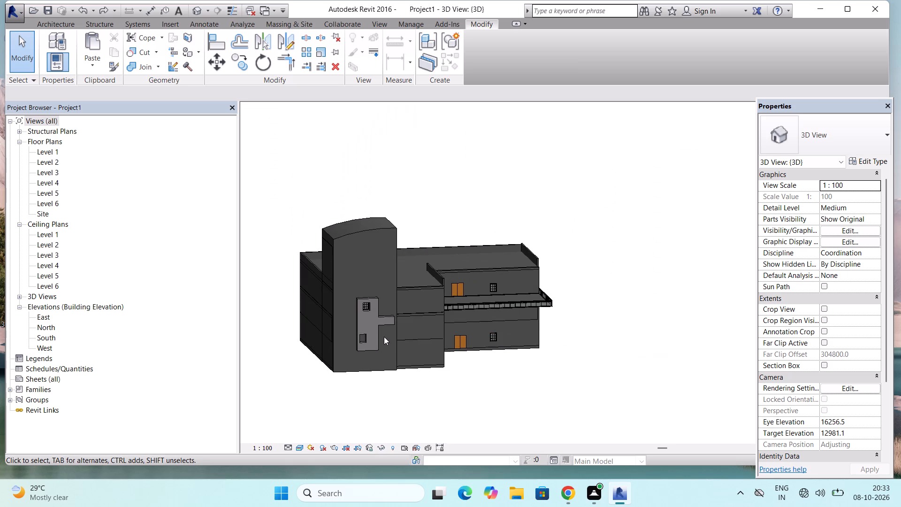
middle_click_drag(384, 337, 460, 335, "shift")
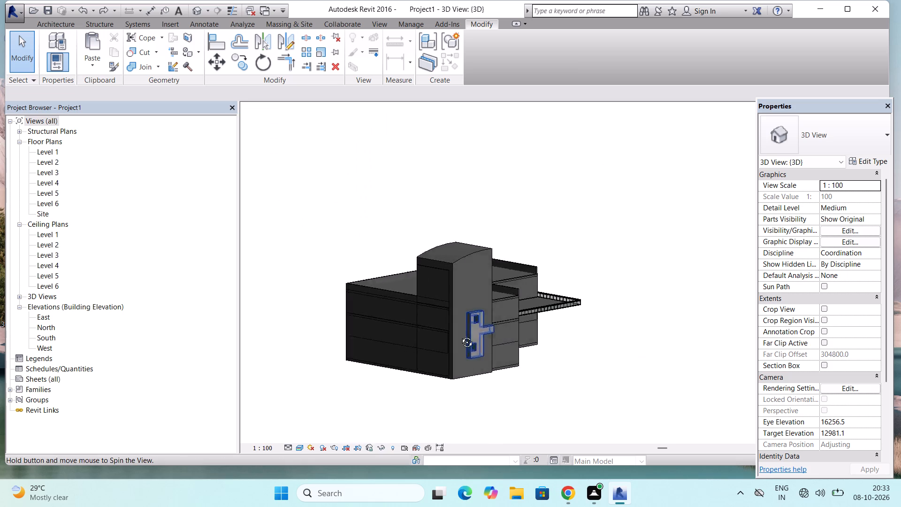
middle_click_drag(460, 335, 581, 340, "shift")
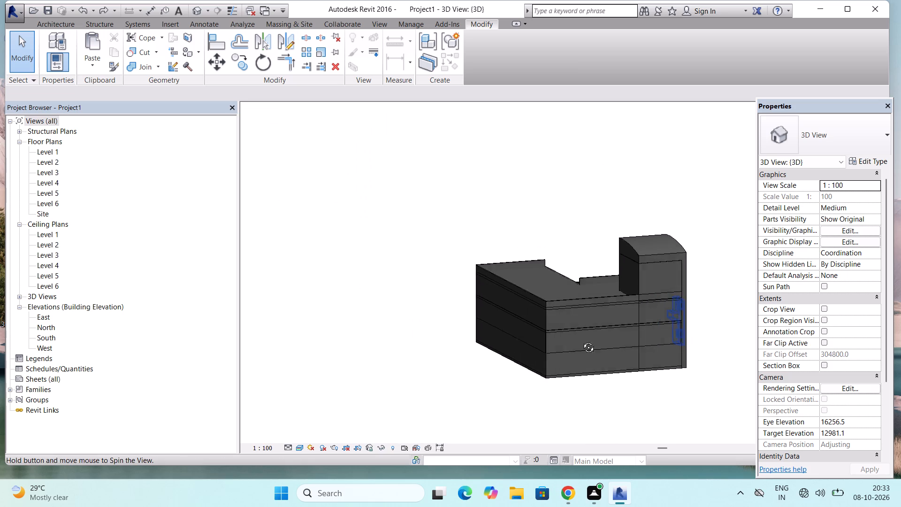
middle_click_drag(581, 340, 573, 461, "shift")
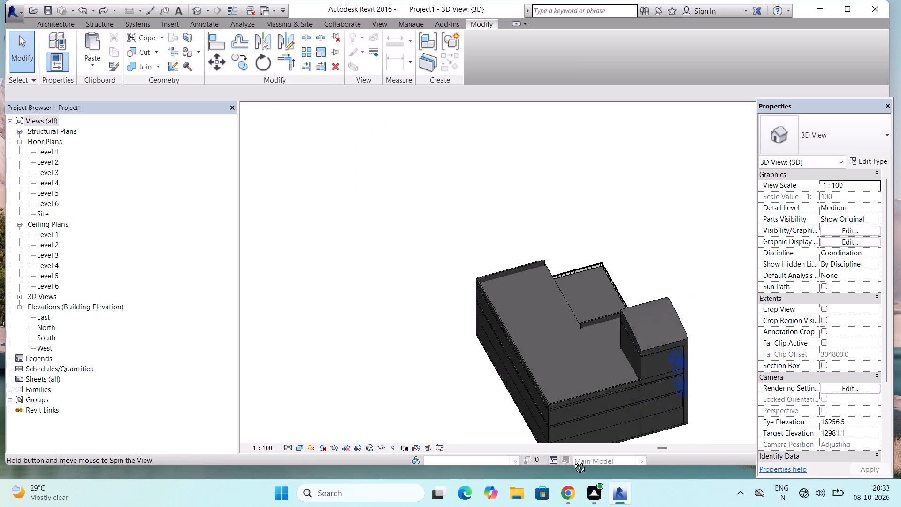
middle_click_drag(573, 461, 555, 506, "shift")
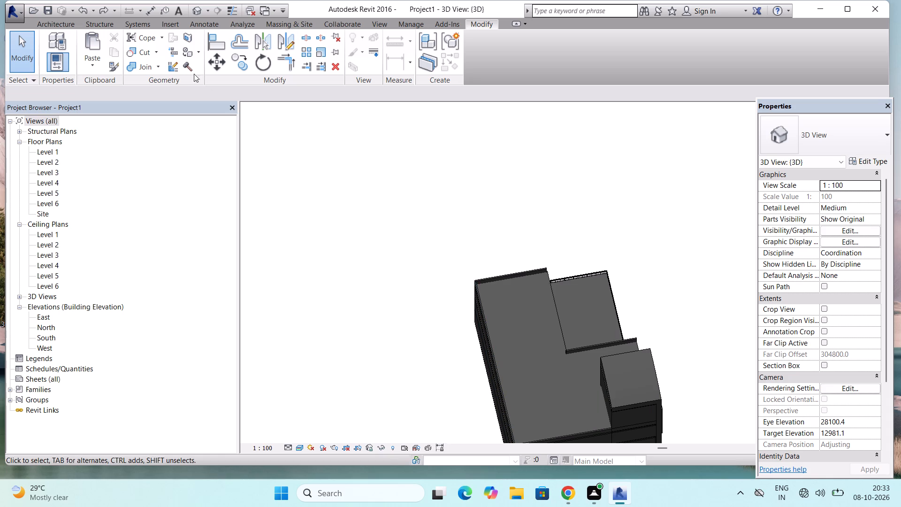
left_click(68, 21)
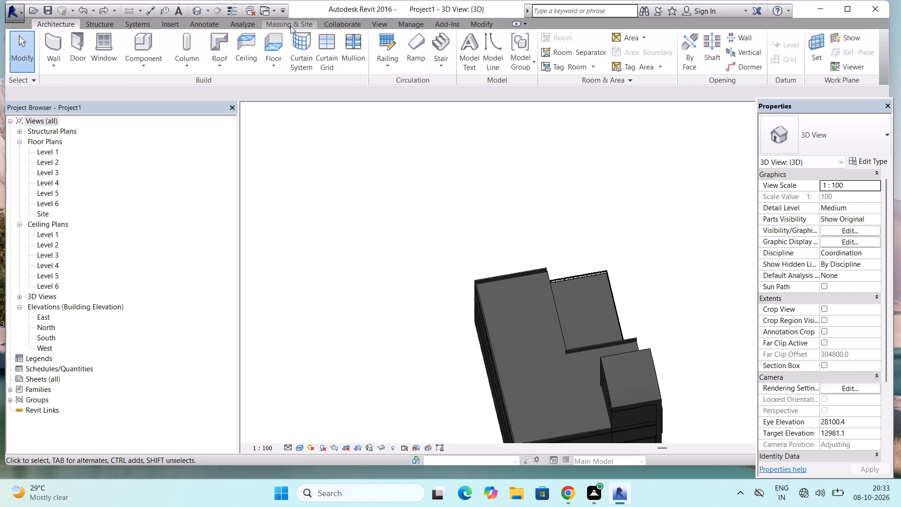
left_click(381, 40)
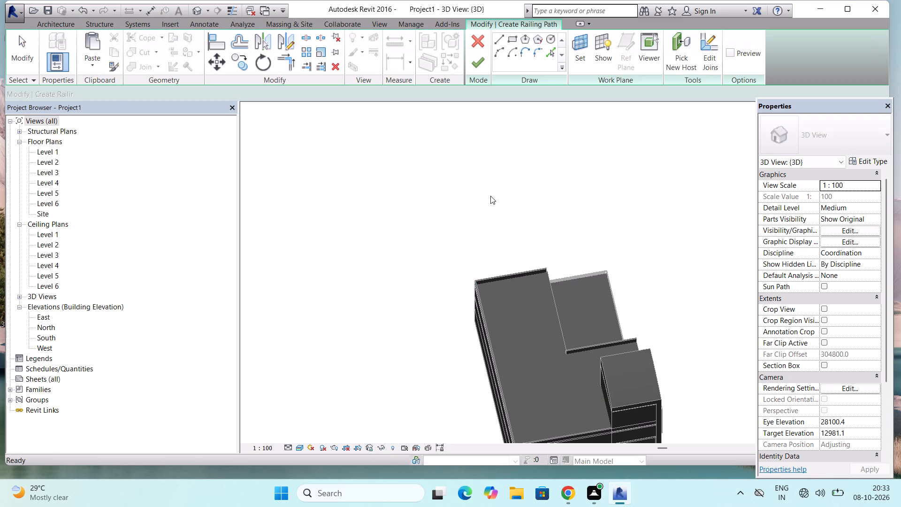
scroll(560, 285, "up", 11)
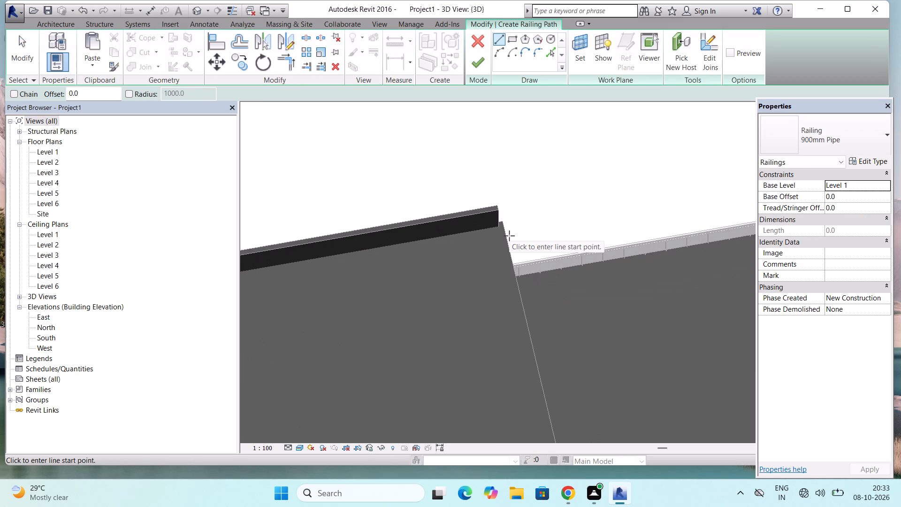
scroll(494, 211, "up", 14)
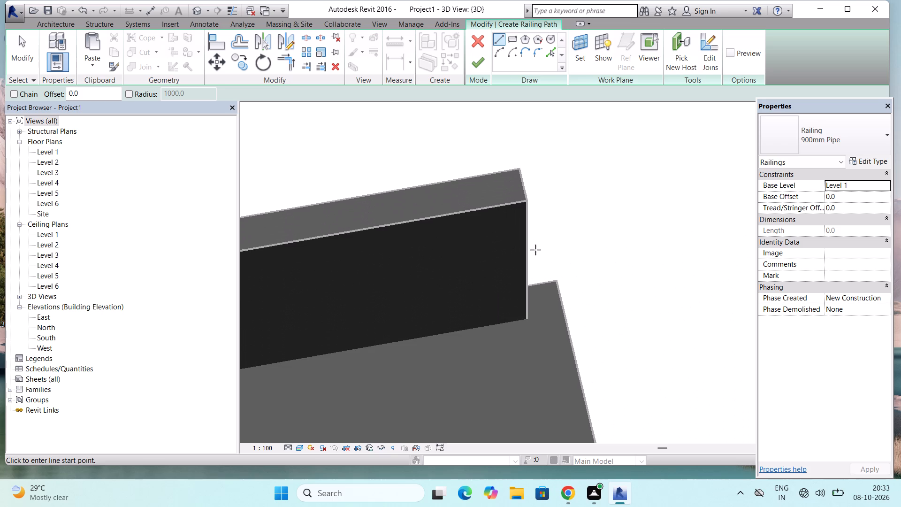
left_click(529, 286)
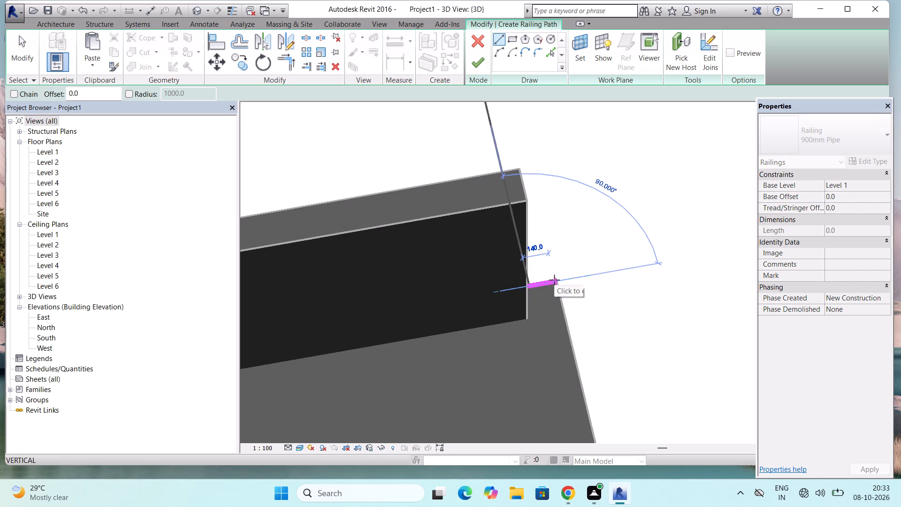
left_click(554, 280)
scroll(554, 280, "down", 16)
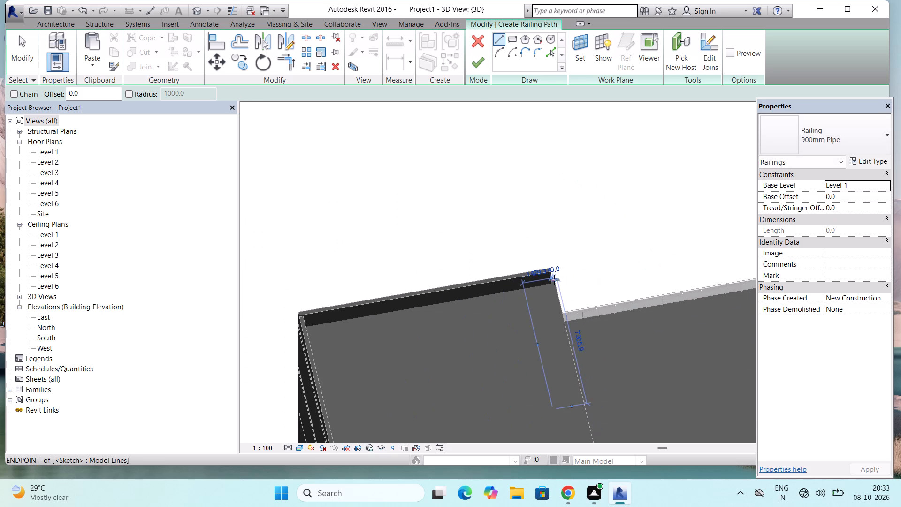
scroll(554, 280, "down", 6)
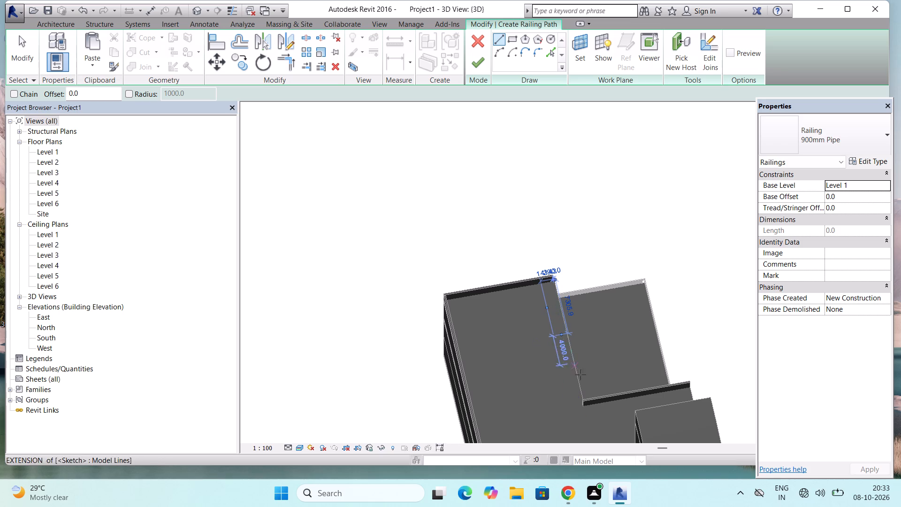
scroll(586, 397, "up", 13)
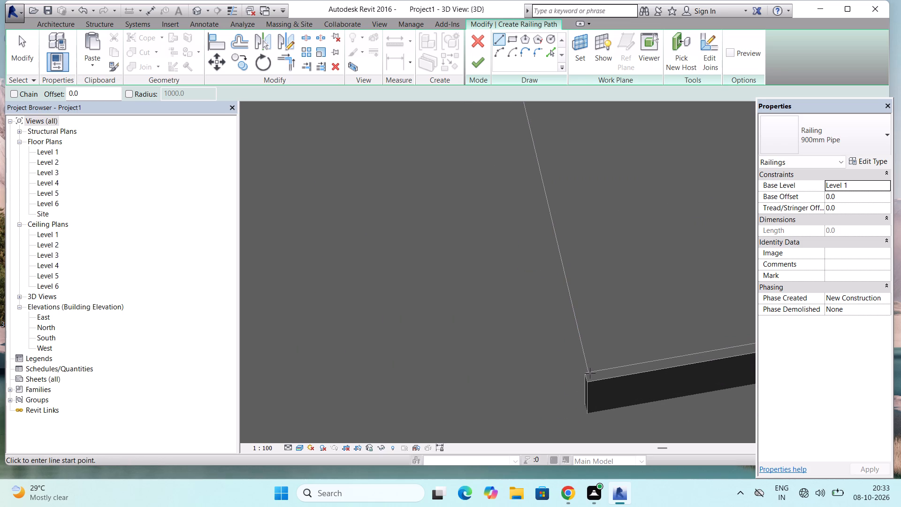
scroll(590, 373, "down", 9)
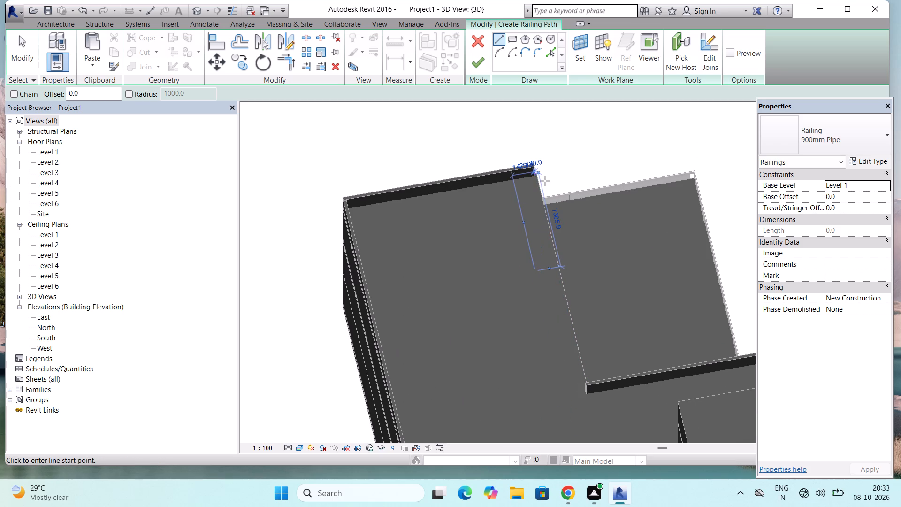
scroll(545, 179, "up", 7)
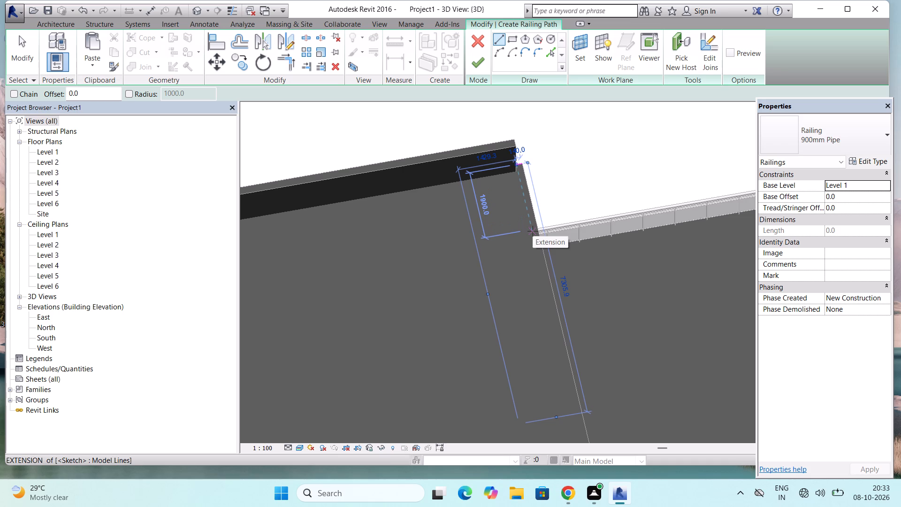
key("Escape")
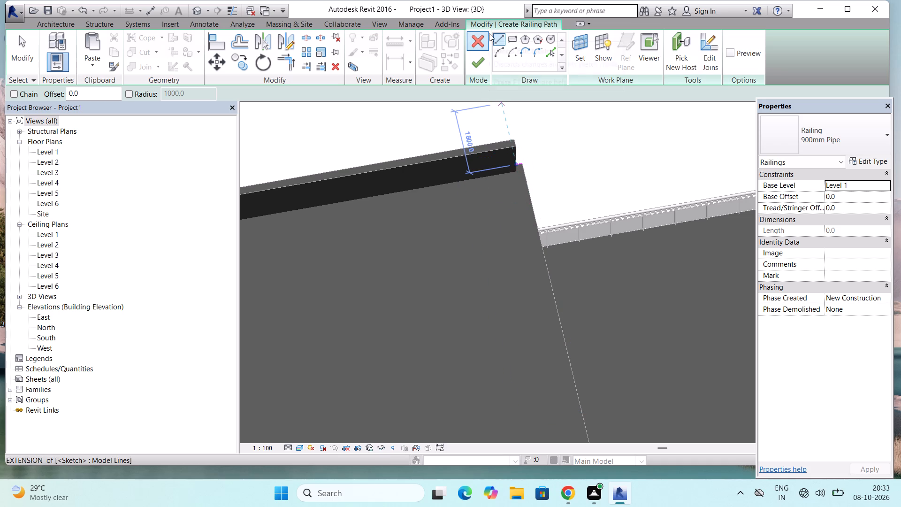
Extend the railing path 16500 mm along the open roof edge beside the terrace to the inner parapet, and finish the railing.
left_click(495, 37)
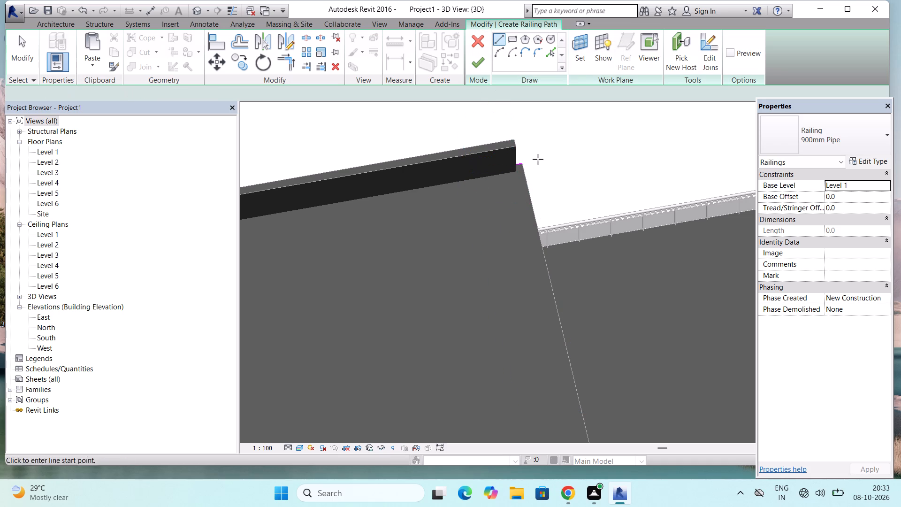
scroll(527, 161, "up", 18)
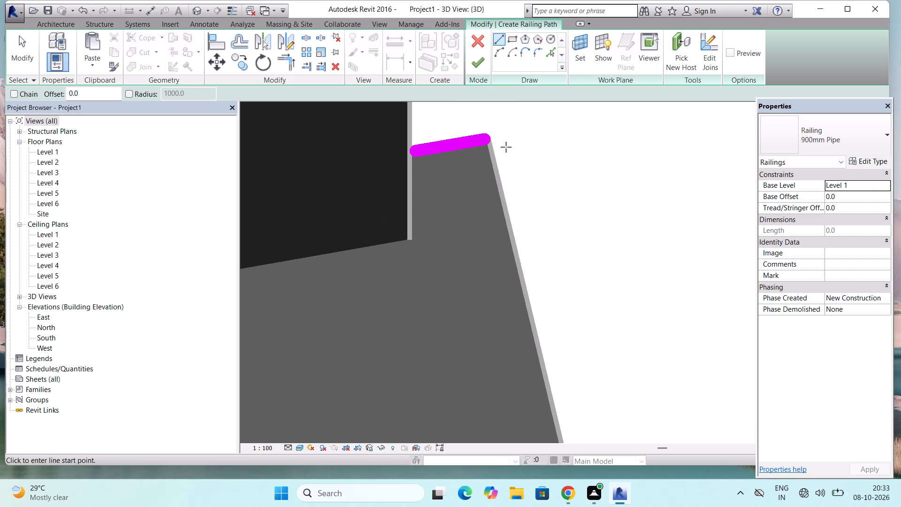
left_click(485, 140)
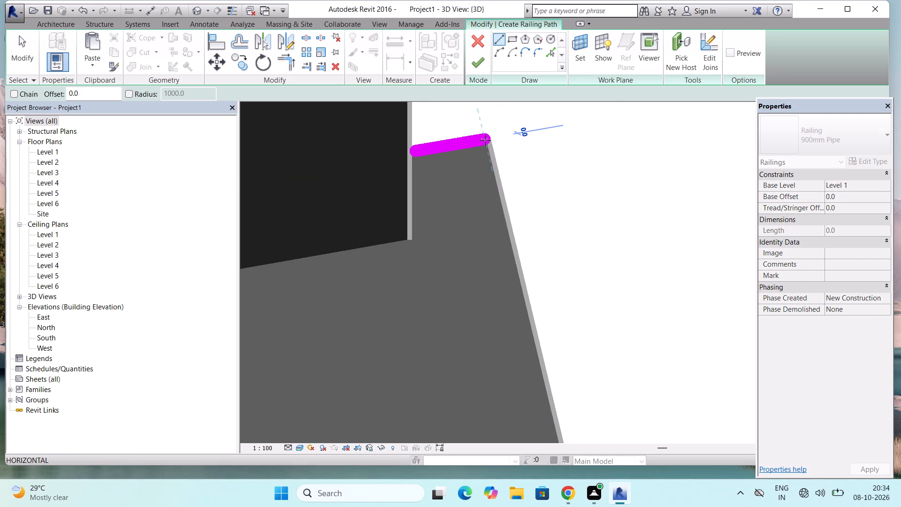
scroll(485, 140, "down", 11)
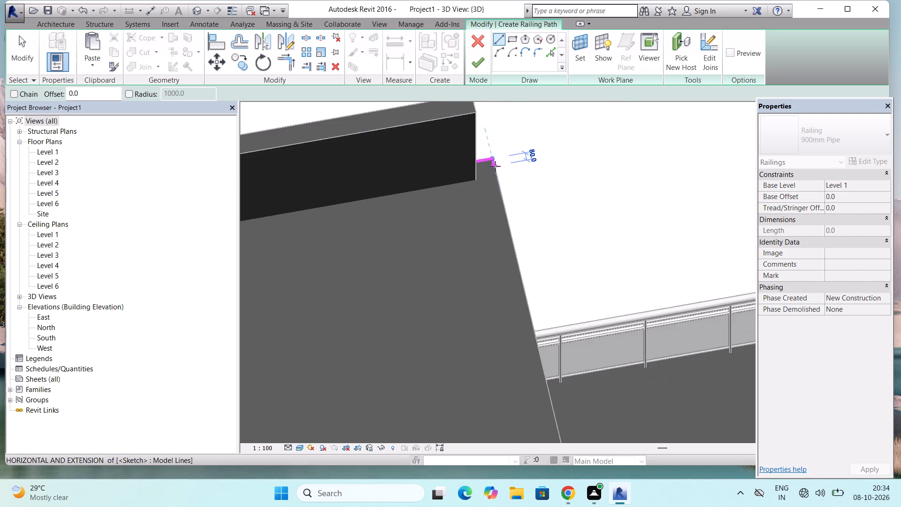
scroll(495, 166, "down", 4)
scroll(514, 212, "down", 1)
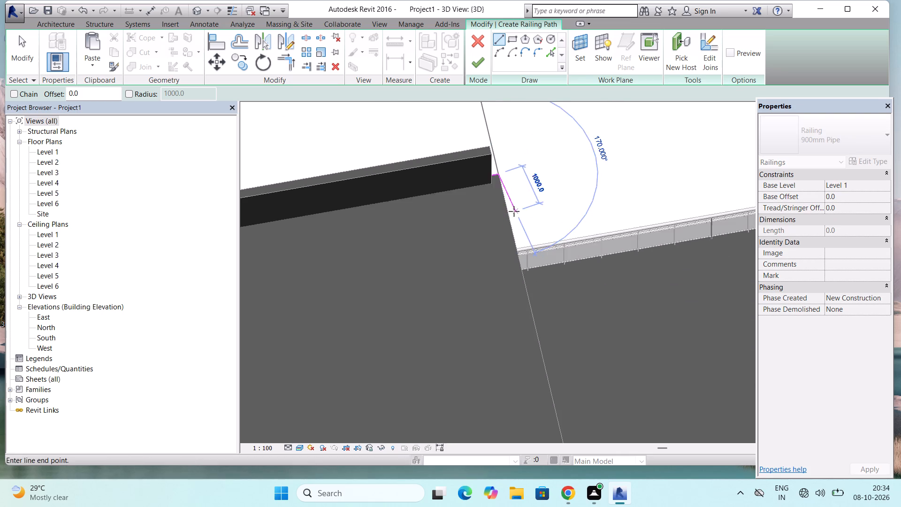
scroll(514, 211, "down", 8)
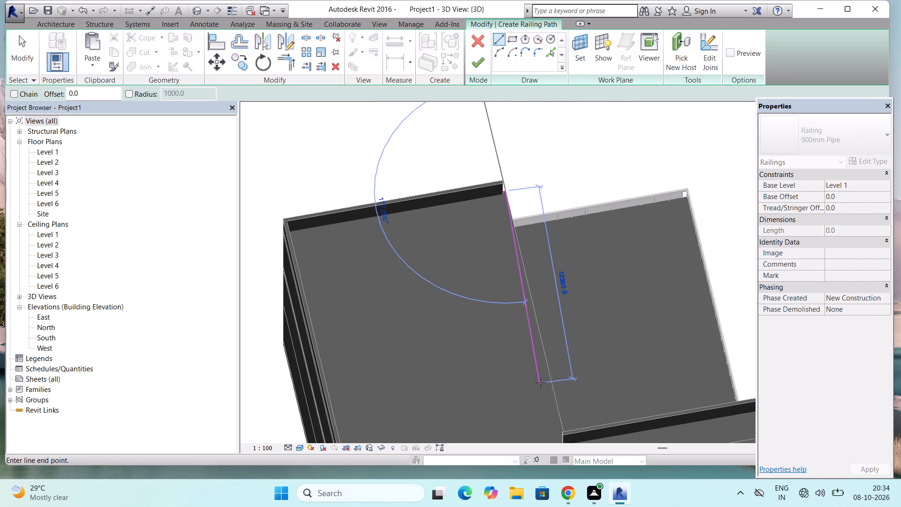
scroll(556, 416, "up", 3)
scroll(564, 408, "down", 1)
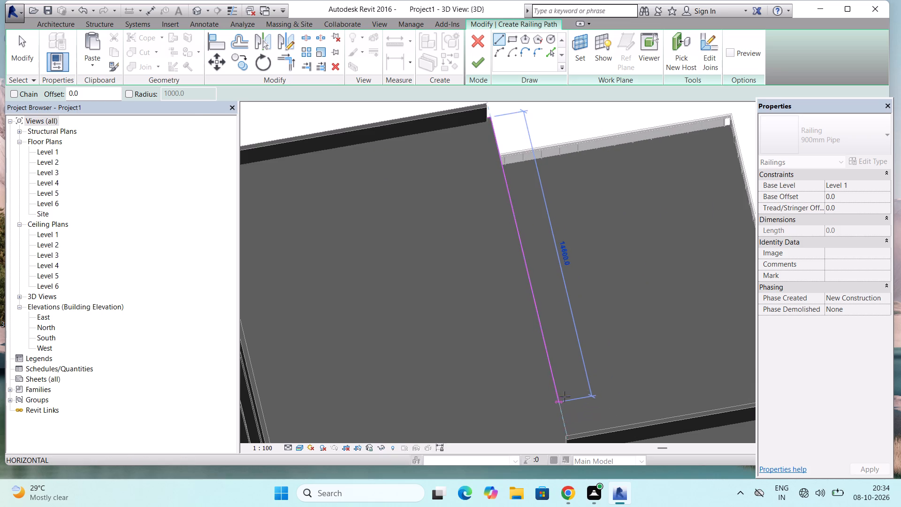
scroll(565, 397, "down", 2)
scroll(575, 436, "up", 7)
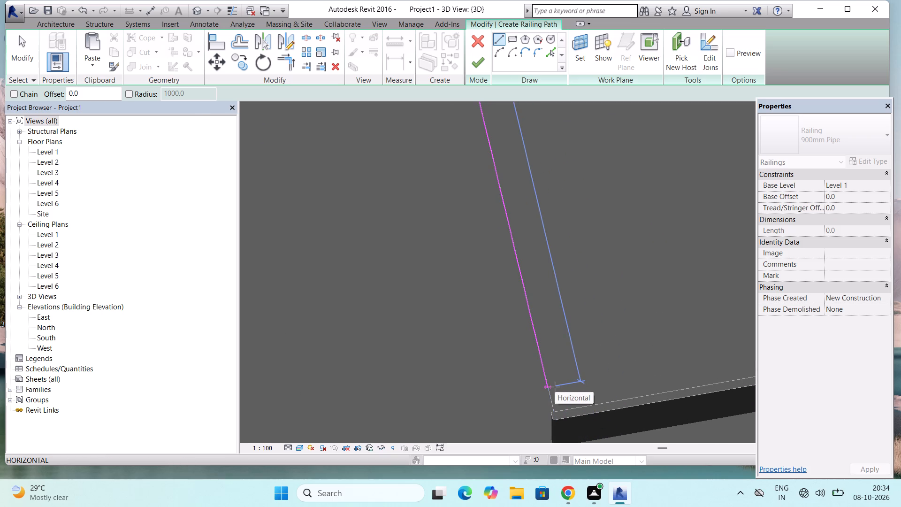
left_click(554, 418)
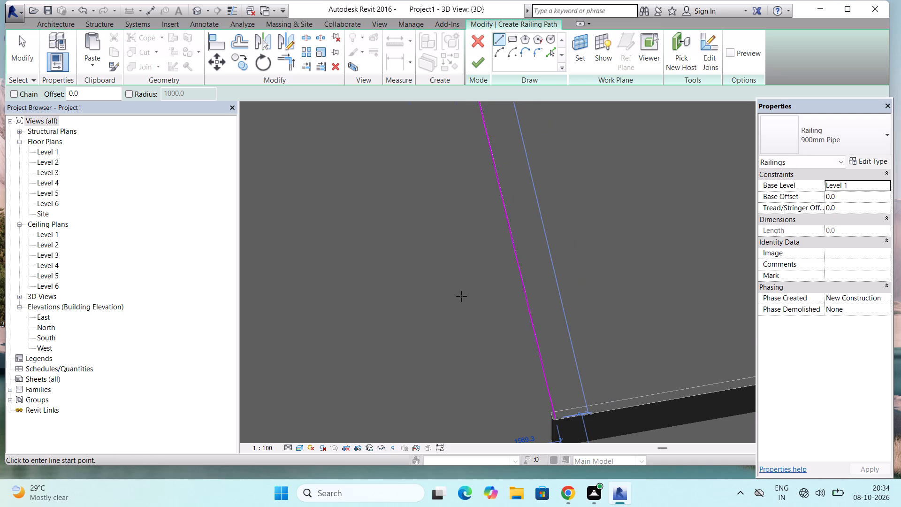
scroll(425, 274, "down", 10)
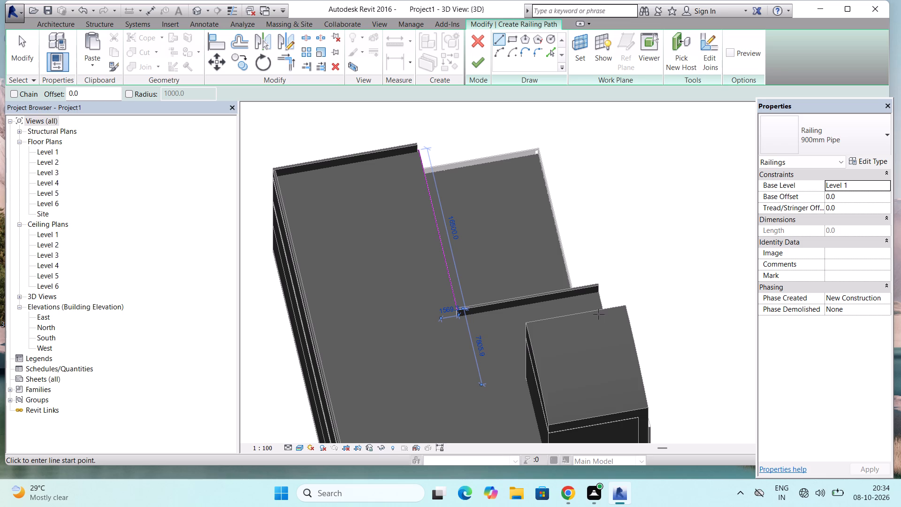
left_click(473, 61)
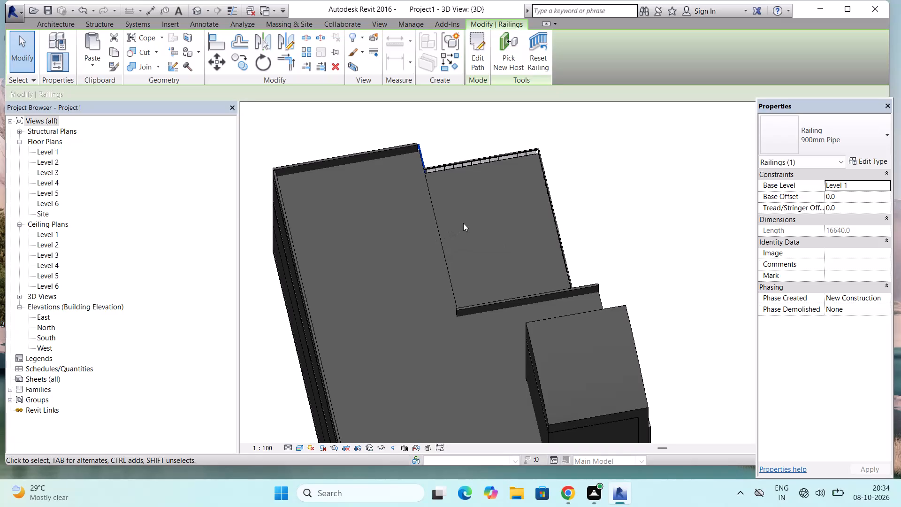
key("Escape")
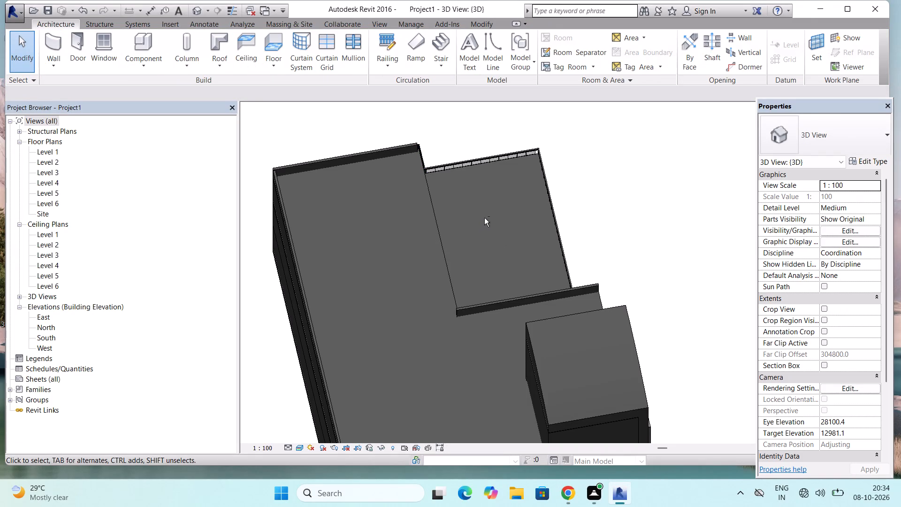
scroll(478, 167, "down", 4)
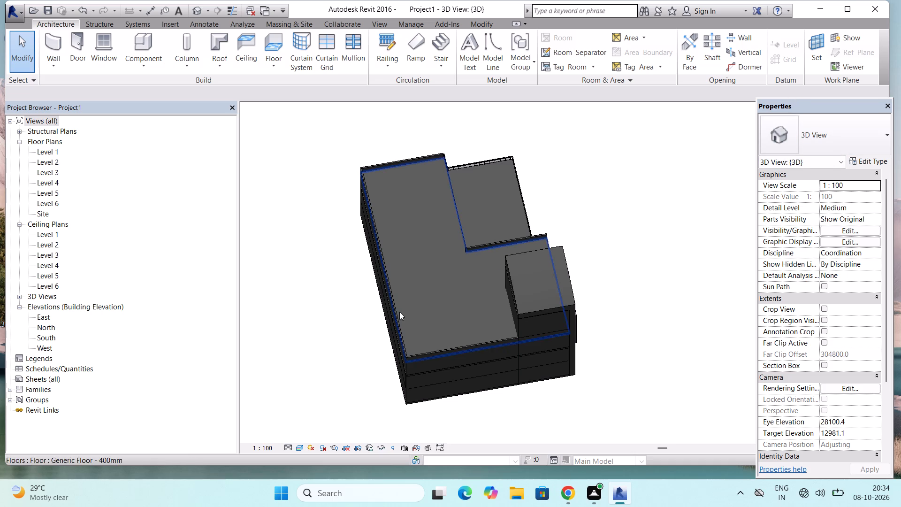
key("Escape")
key("Escape")
key("Escape")
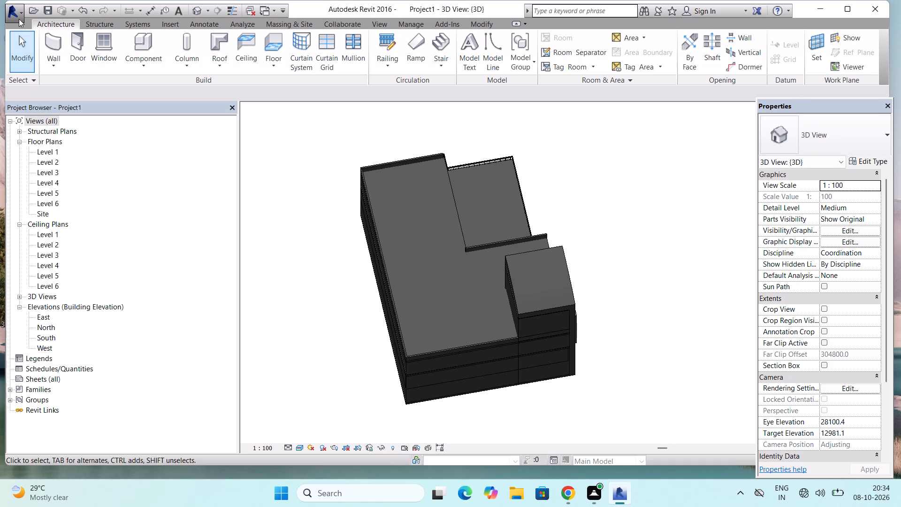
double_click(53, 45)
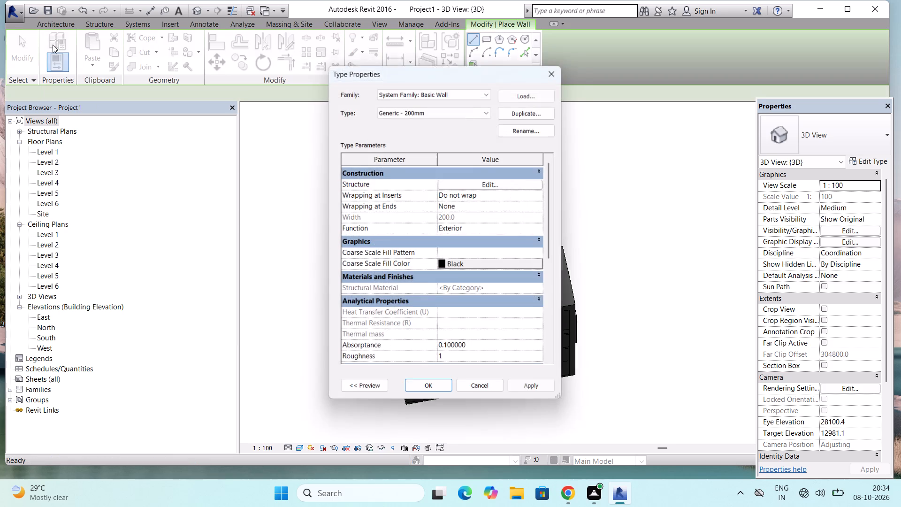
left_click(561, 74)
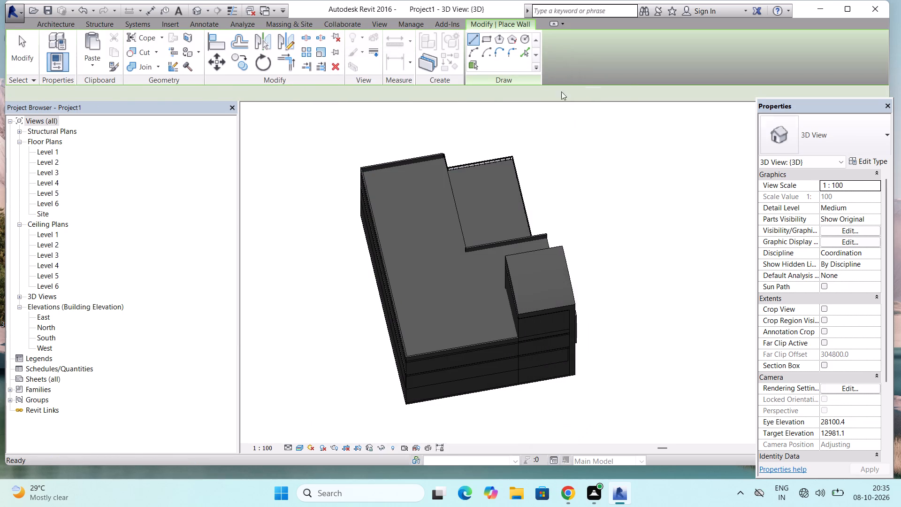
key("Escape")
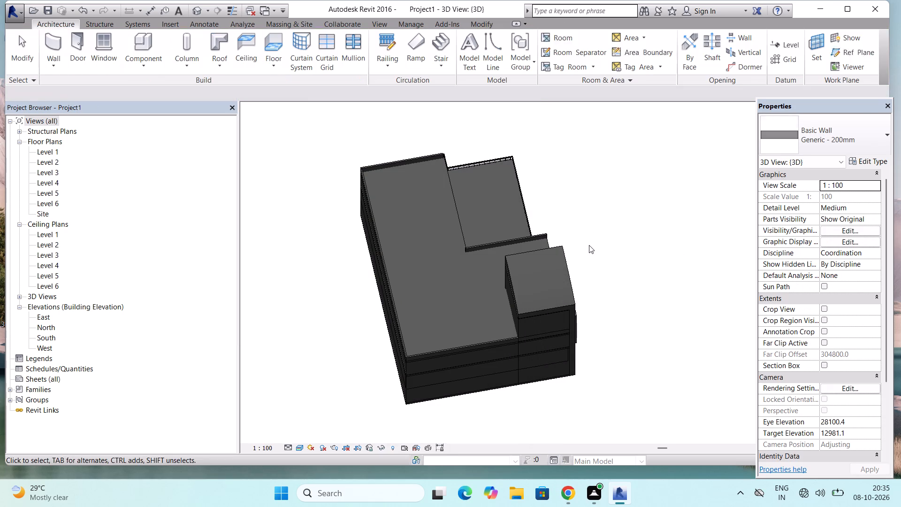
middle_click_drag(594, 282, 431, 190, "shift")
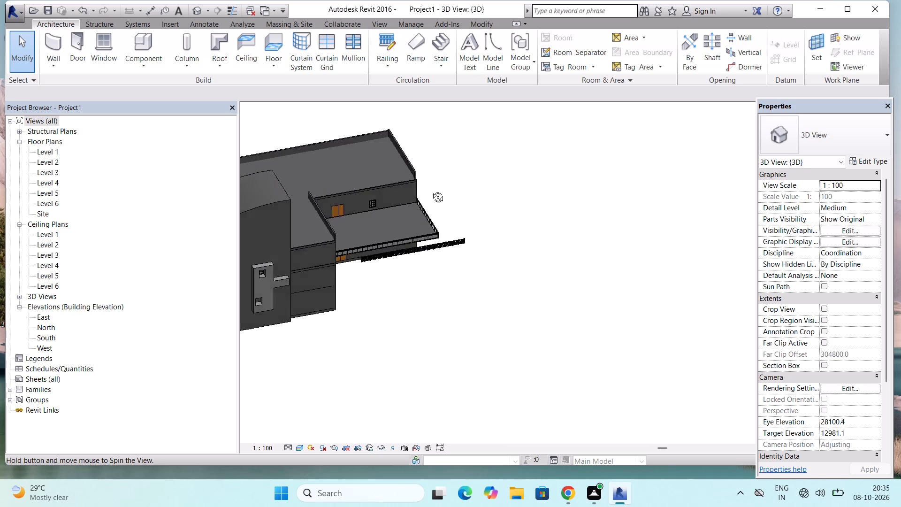
Open the South elevation to work on the railing heights.
middle_click_drag(431, 190, 401, 109, "shift")
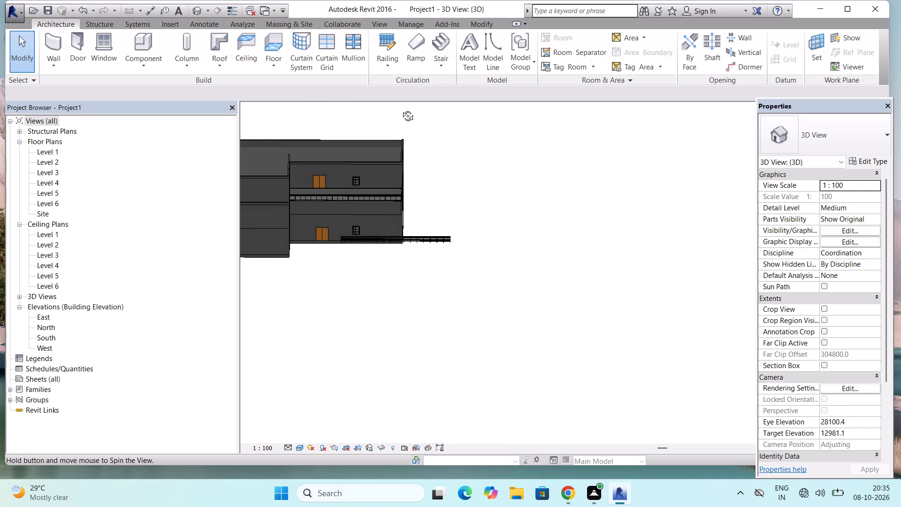
middle_click_drag(401, 109, 368, 344, "shift")
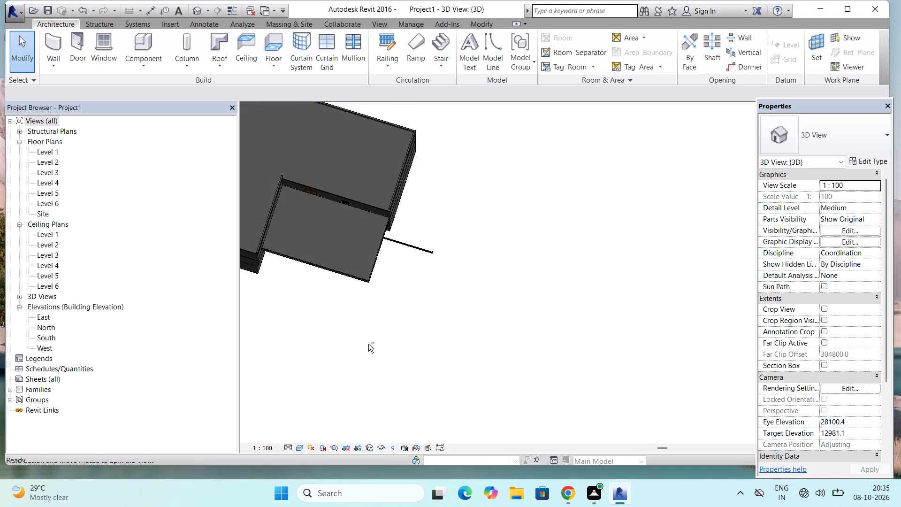
scroll(394, 194, "up", 13)
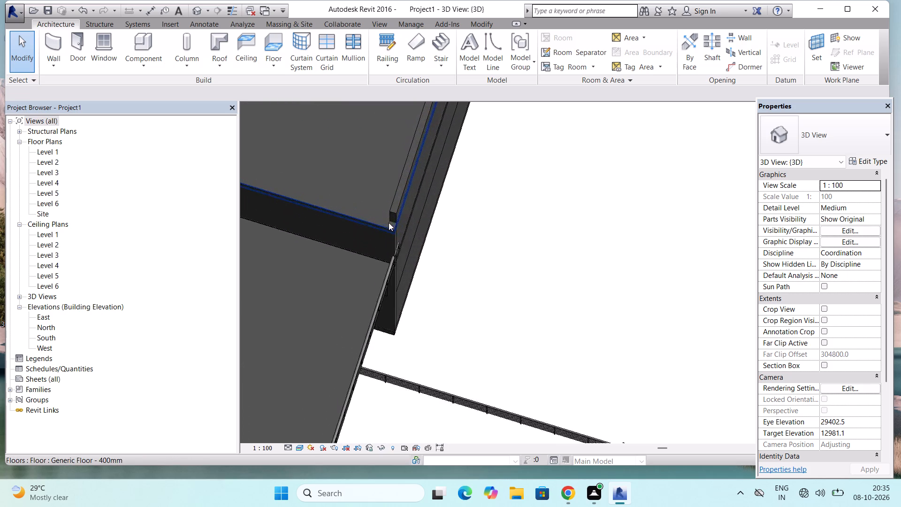
scroll(389, 223, "up", 10)
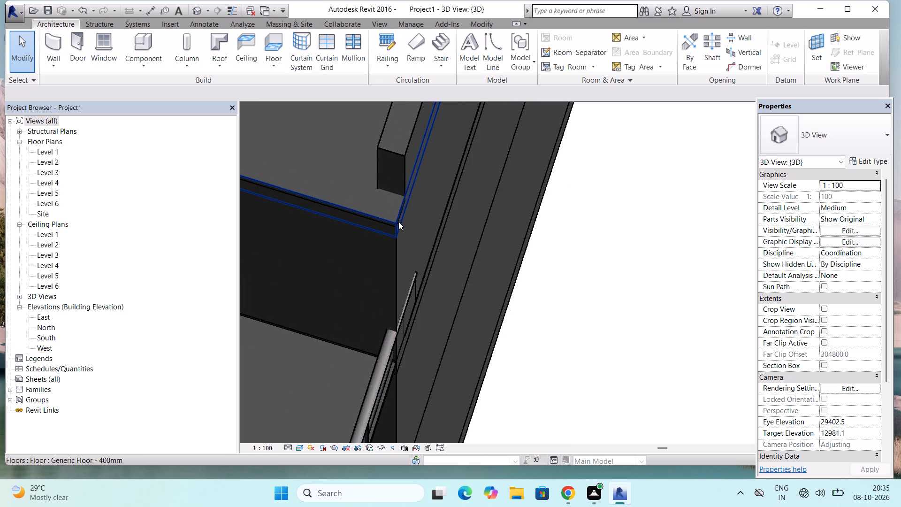
scroll(398, 222, "down", 16)
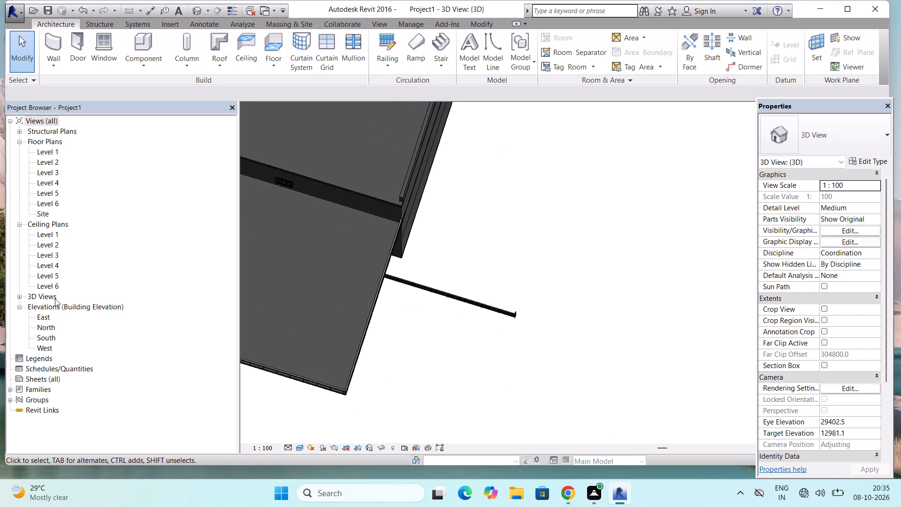
double_click(46, 339)
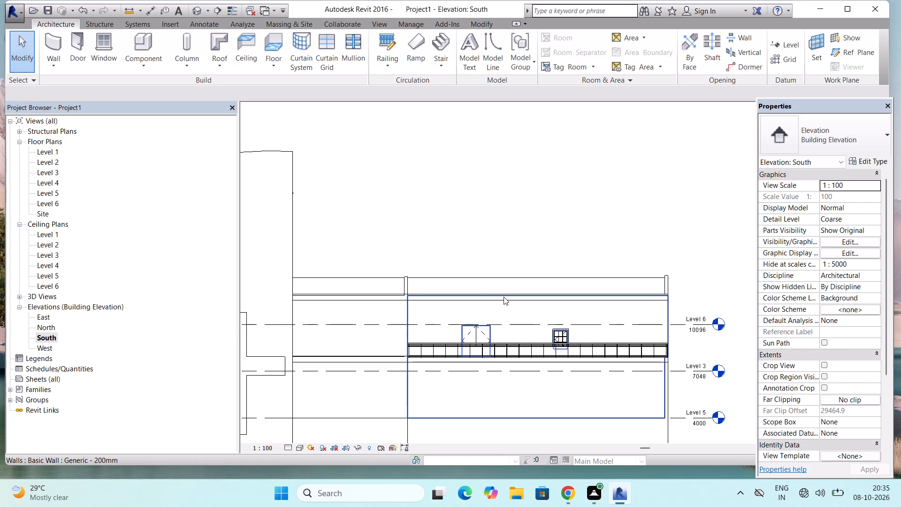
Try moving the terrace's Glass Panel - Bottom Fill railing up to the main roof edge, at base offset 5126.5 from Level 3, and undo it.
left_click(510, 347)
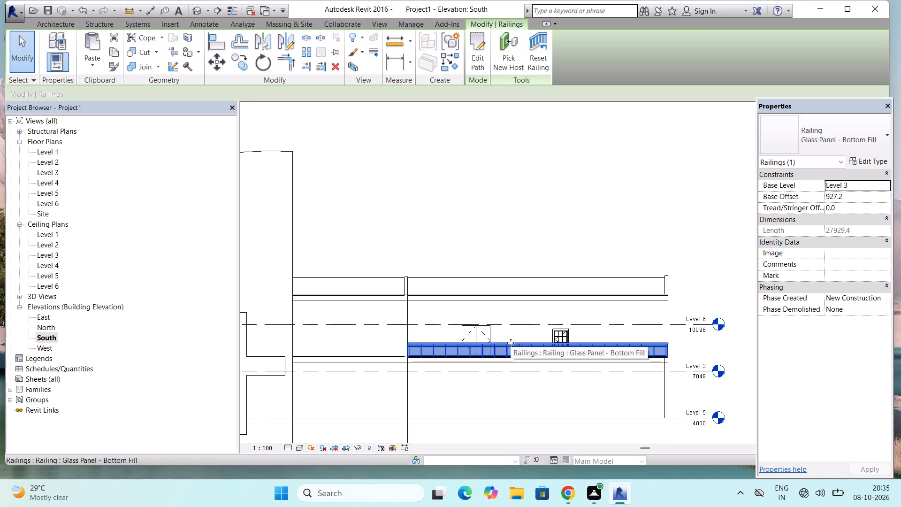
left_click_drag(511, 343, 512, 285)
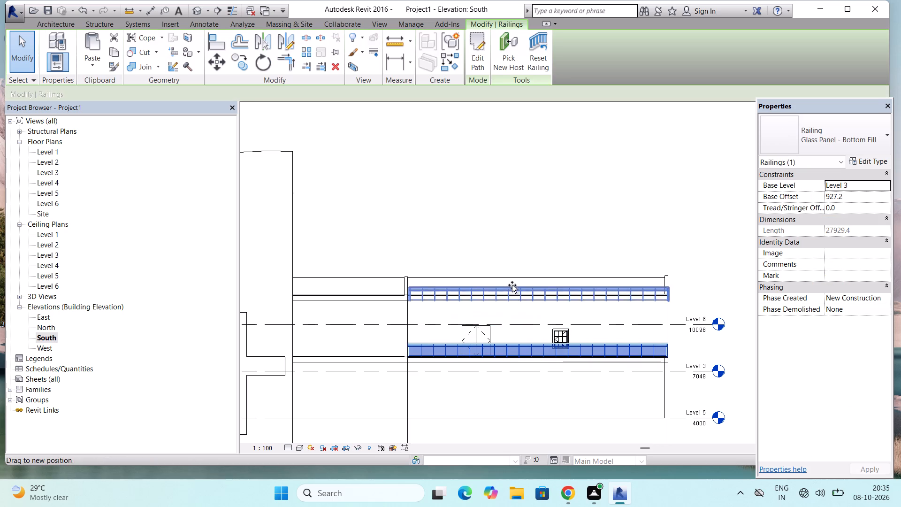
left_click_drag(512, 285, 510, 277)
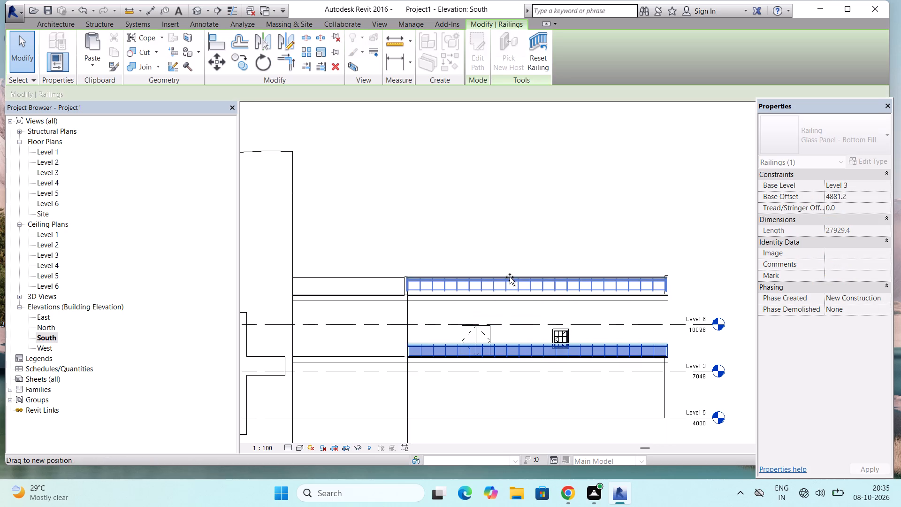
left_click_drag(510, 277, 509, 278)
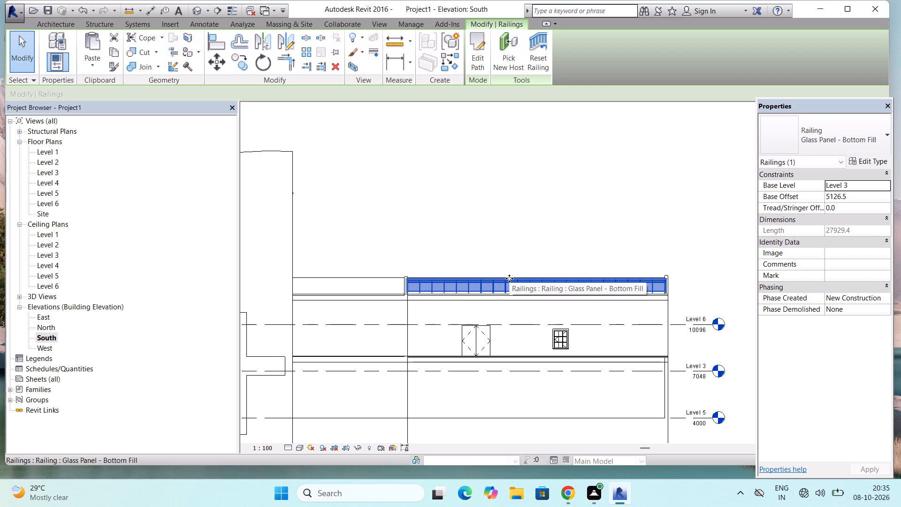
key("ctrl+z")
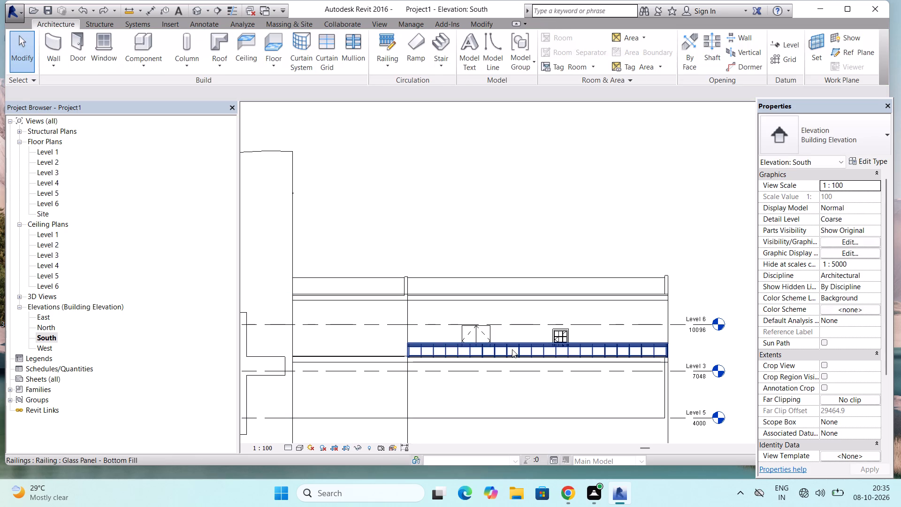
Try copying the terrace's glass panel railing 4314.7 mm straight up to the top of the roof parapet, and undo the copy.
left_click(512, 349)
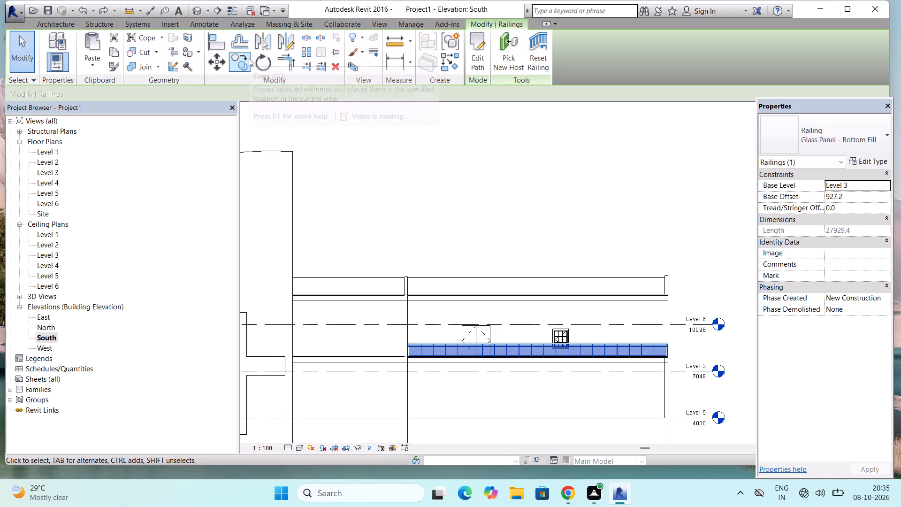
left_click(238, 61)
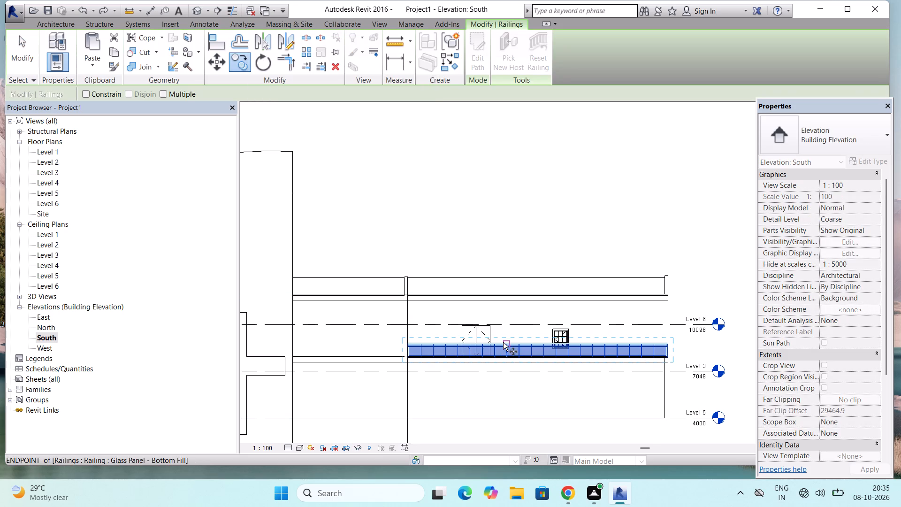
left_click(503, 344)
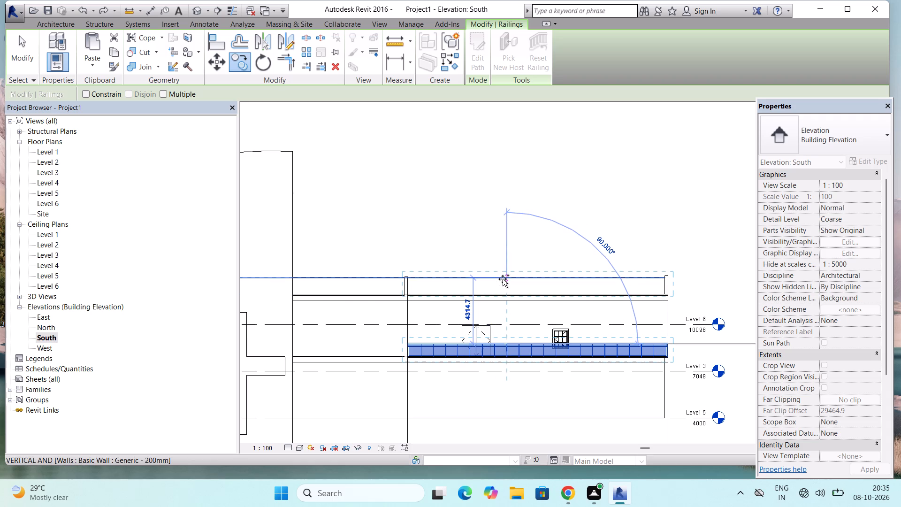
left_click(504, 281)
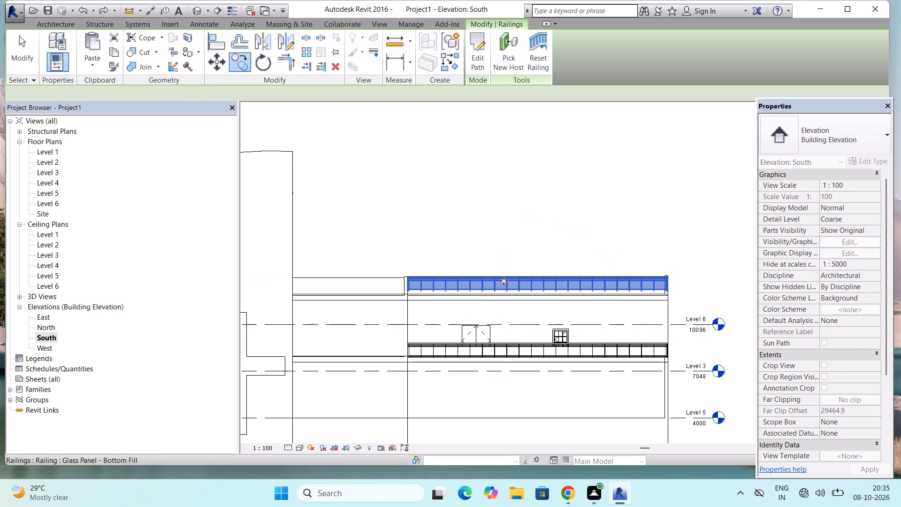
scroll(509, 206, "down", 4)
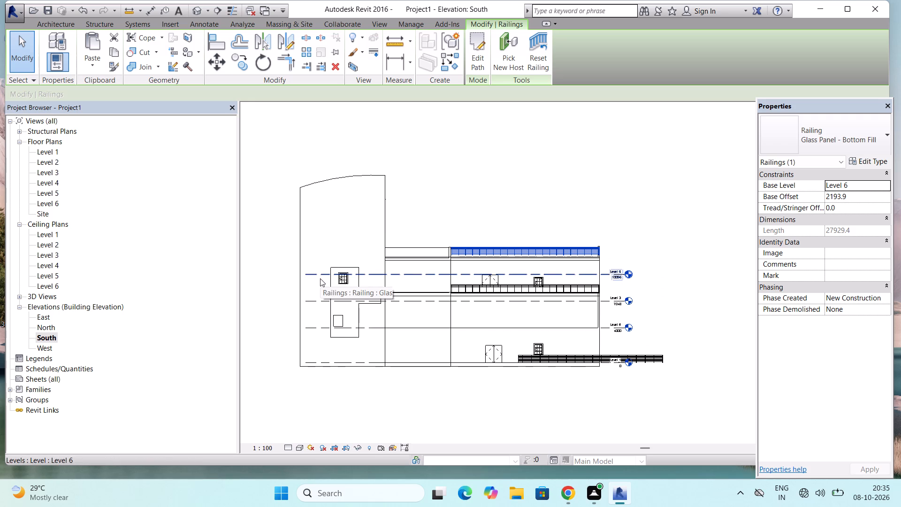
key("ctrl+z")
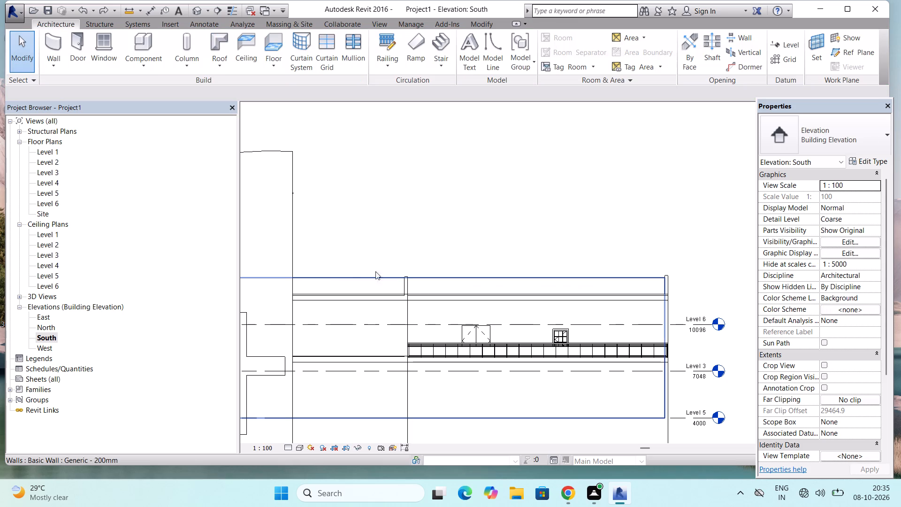
Move the 900mm Pipe railing from ground level up onto the main roof between the two parapets, at a base offset of about 12107.5 from Level 1.
scroll(486, 248, "down", 4)
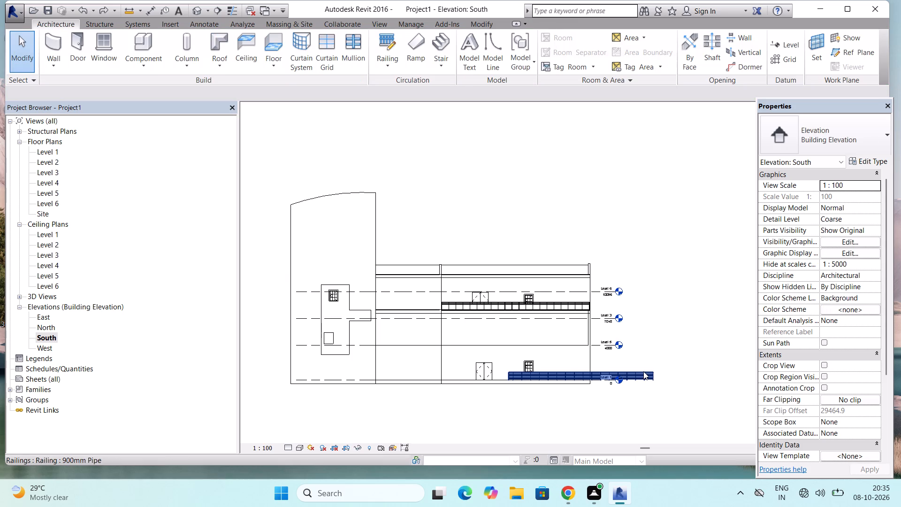
left_click(643, 371)
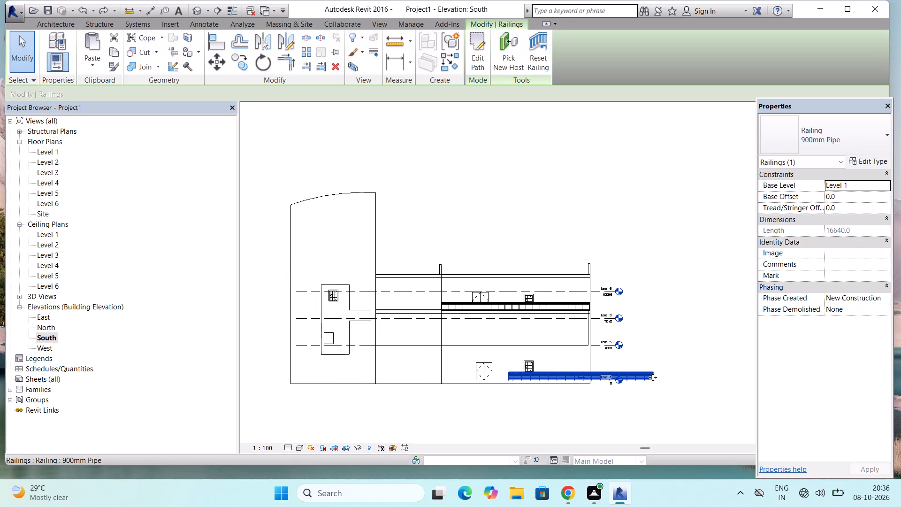
scroll(653, 378, "up", 14)
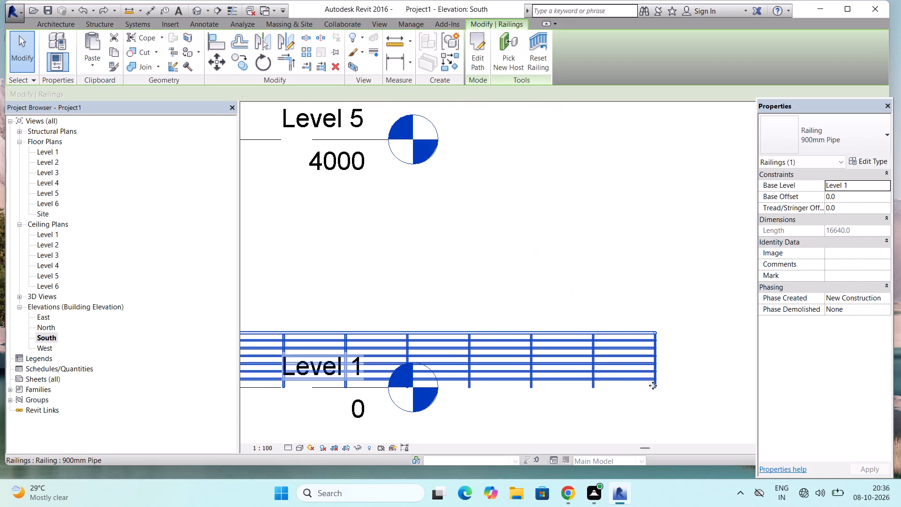
left_click_drag(654, 386, 654, 387)
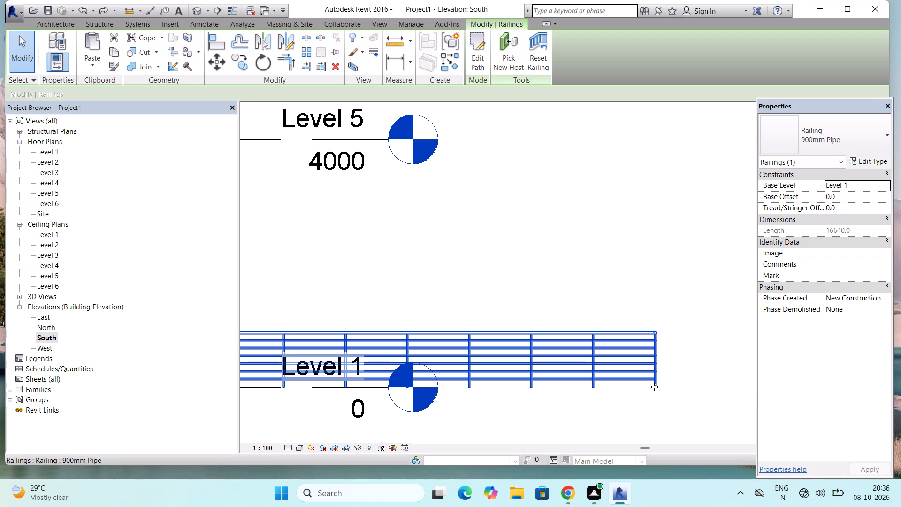
left_click_drag(654, 387, 607, 346)
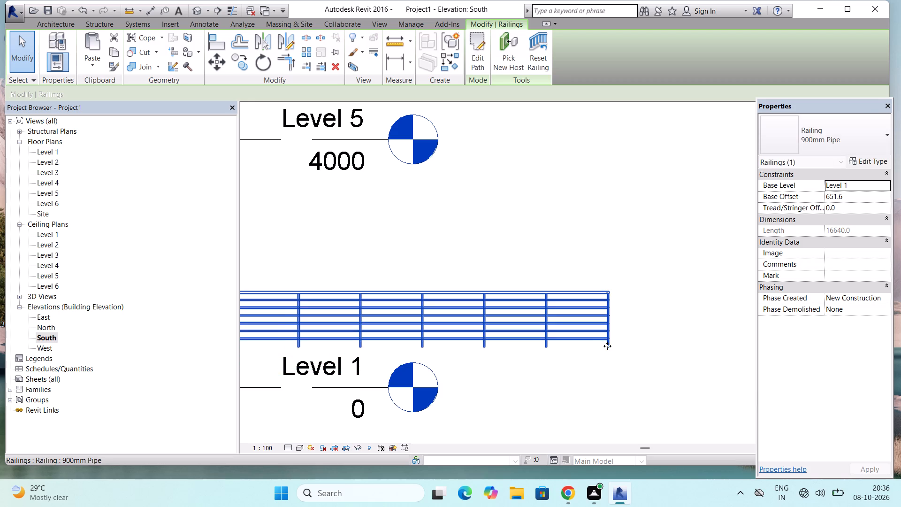
scroll(607, 346, "down", 11)
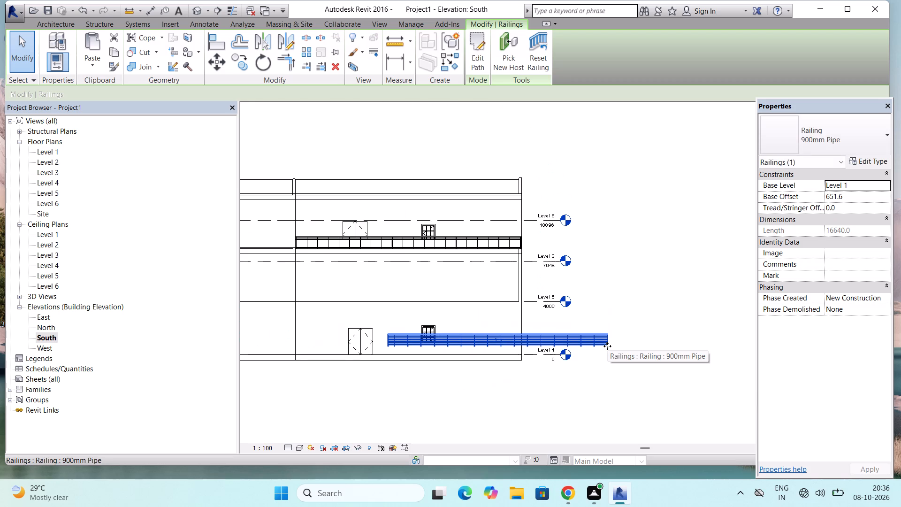
left_click_drag(607, 346, 527, 204)
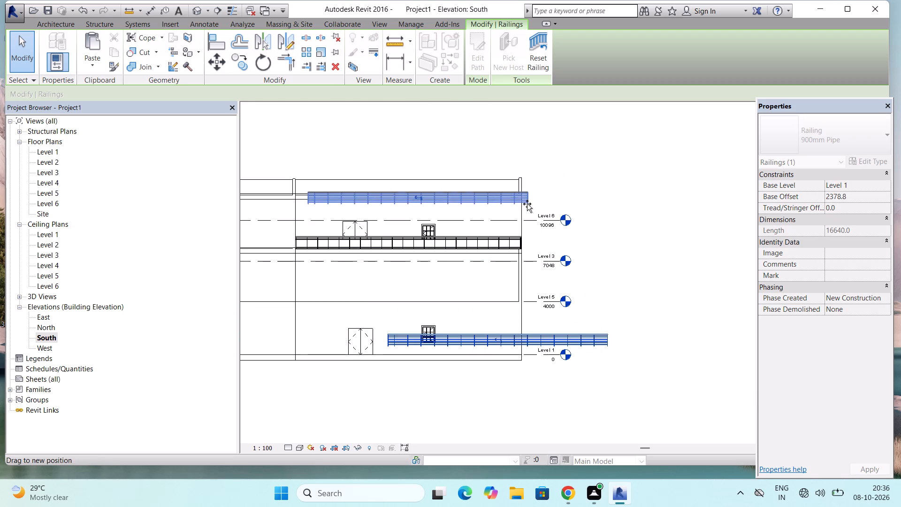
left_click_drag(527, 204, 519, 188)
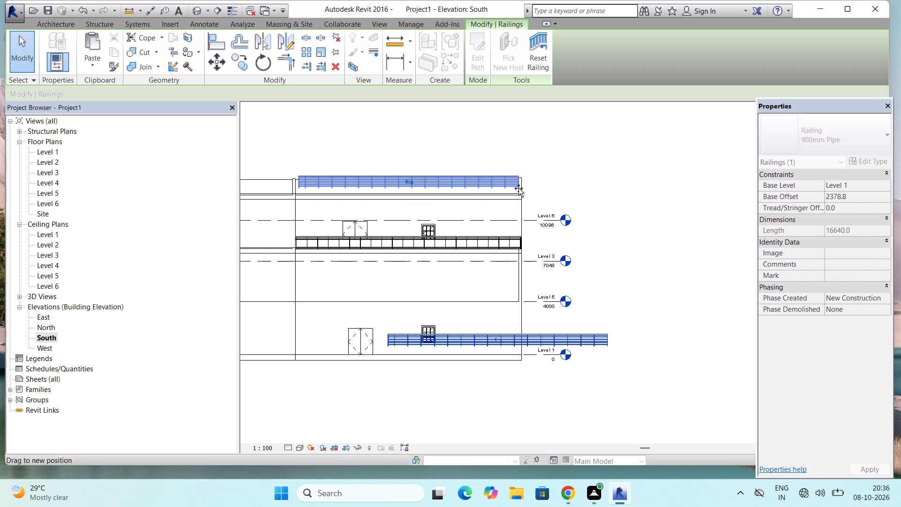
left_click_drag(519, 188, 515, 193)
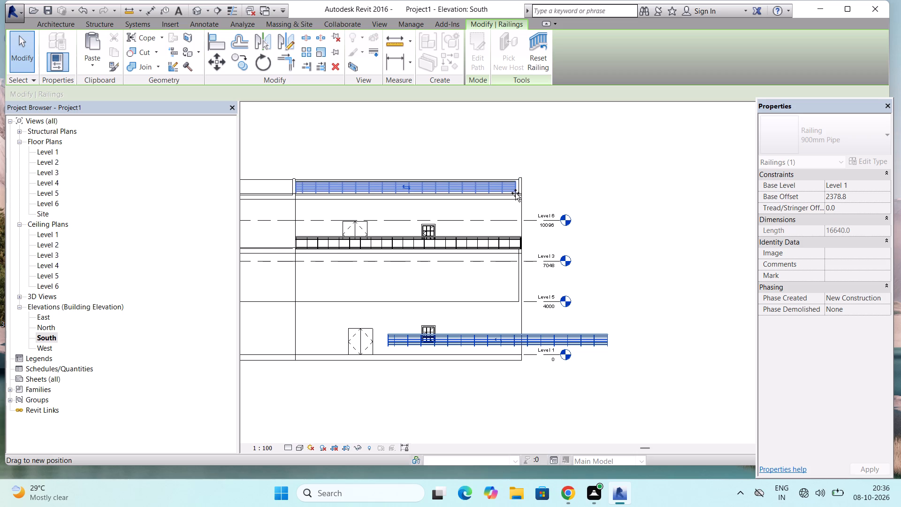
left_click_drag(515, 193, 519, 194)
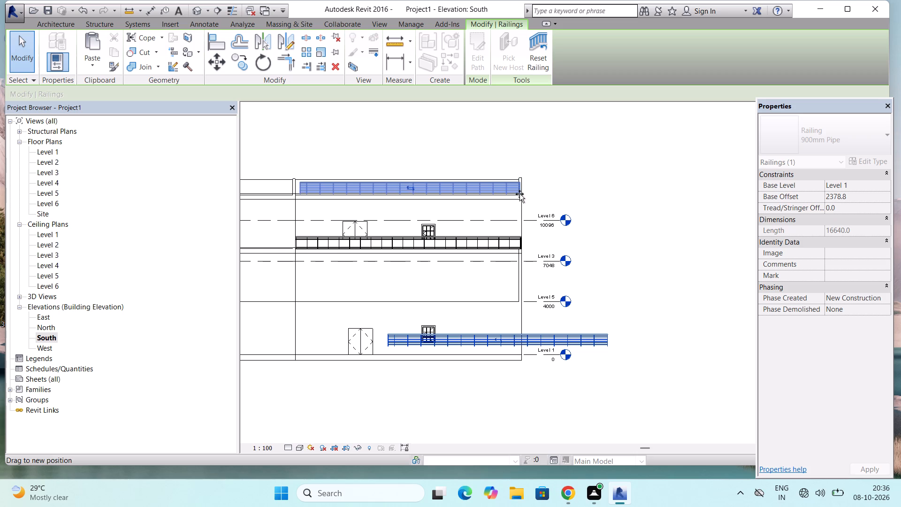
left_click_drag(519, 194, 518, 193)
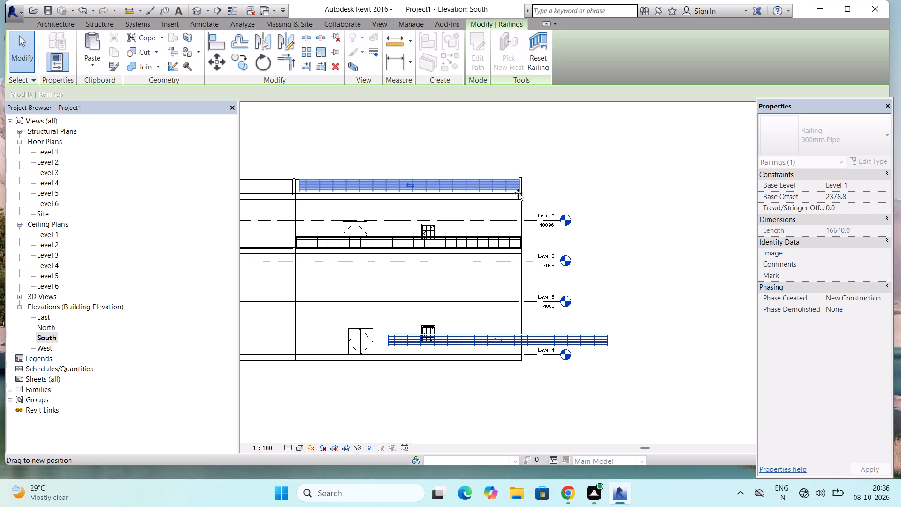
left_click_drag(518, 193, 518, 193)
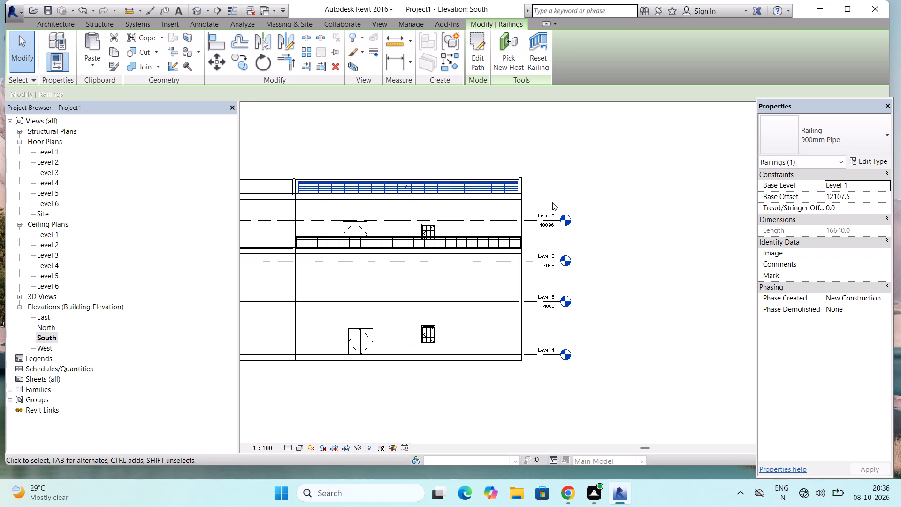
Dismiss the save reminder and examine the moved pipe railing's position relative to the roof edge in the 3D view.
left_click(192, 9)
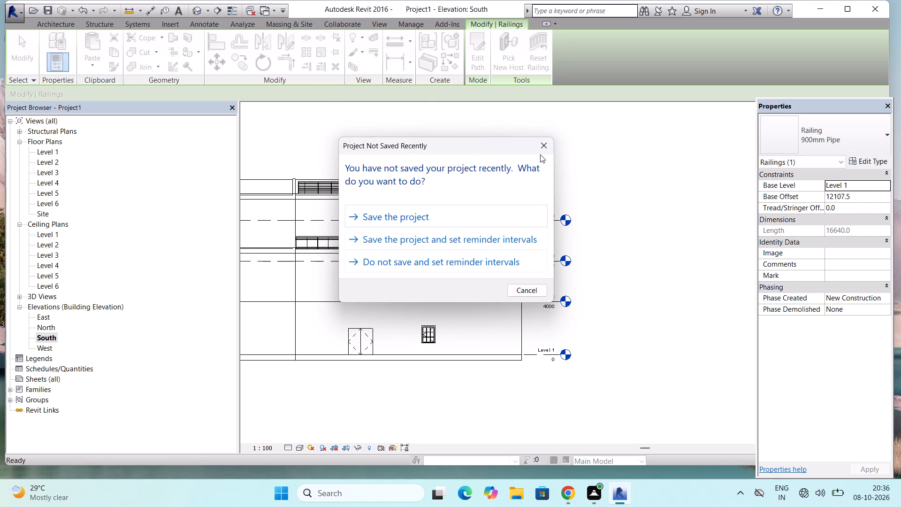
left_click(542, 140)
scroll(529, 177, "down", 3)
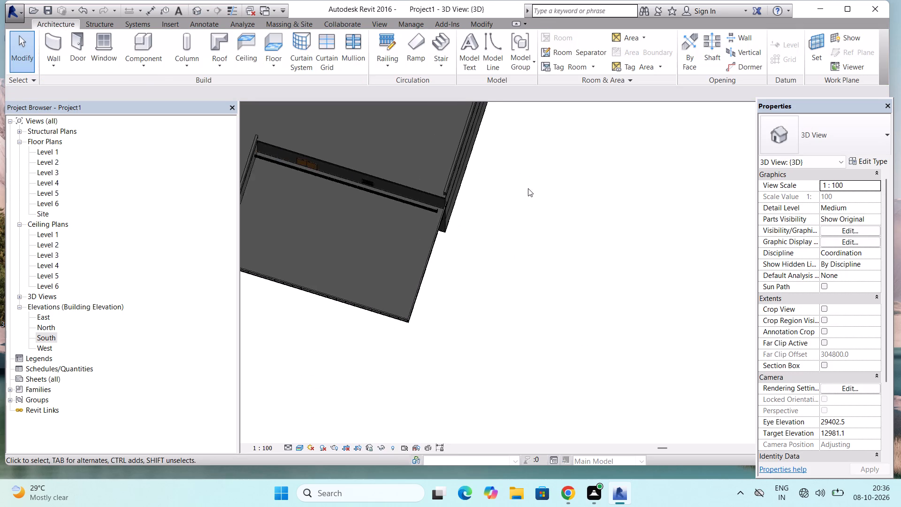
scroll(528, 188, "down", 1)
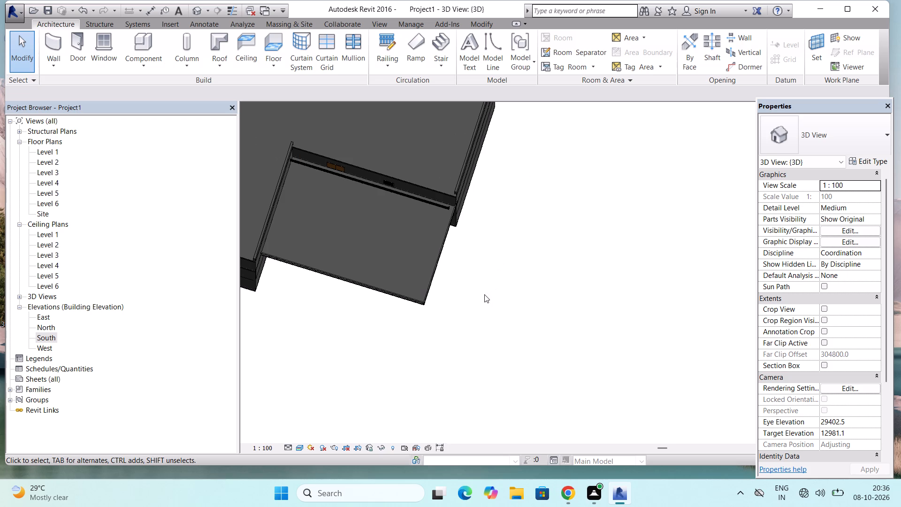
scroll(519, 225, "up", 2)
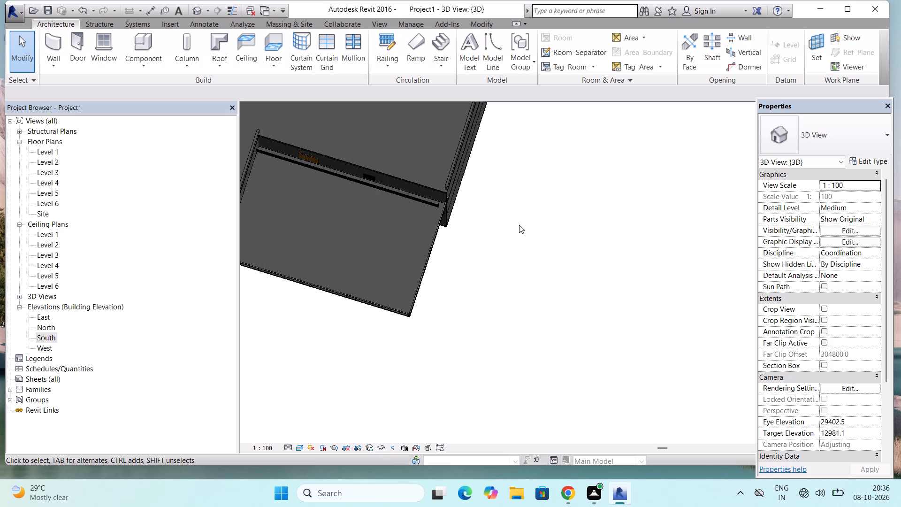
scroll(519, 225, "down", 2)
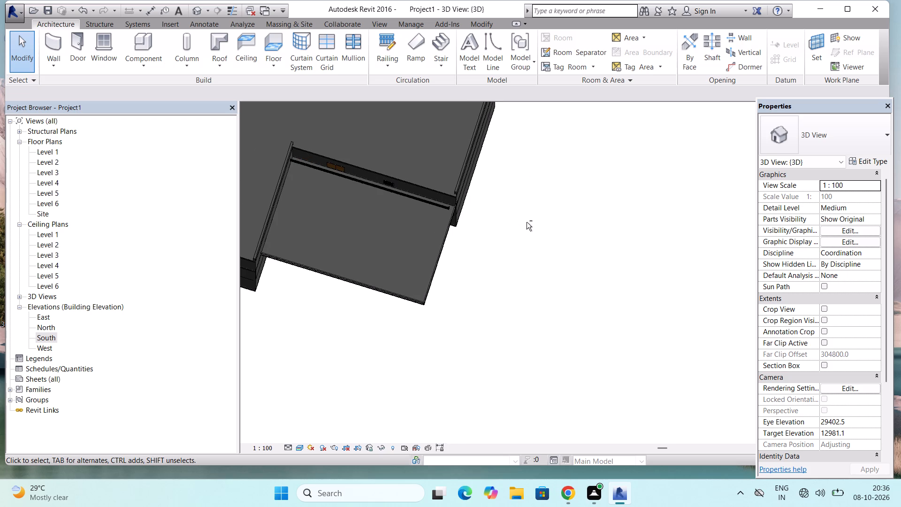
scroll(523, 239, "down", 6)
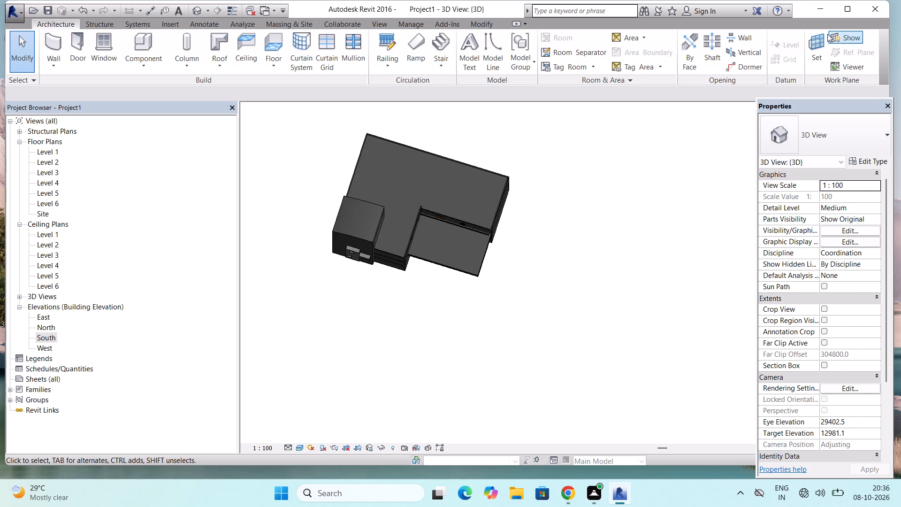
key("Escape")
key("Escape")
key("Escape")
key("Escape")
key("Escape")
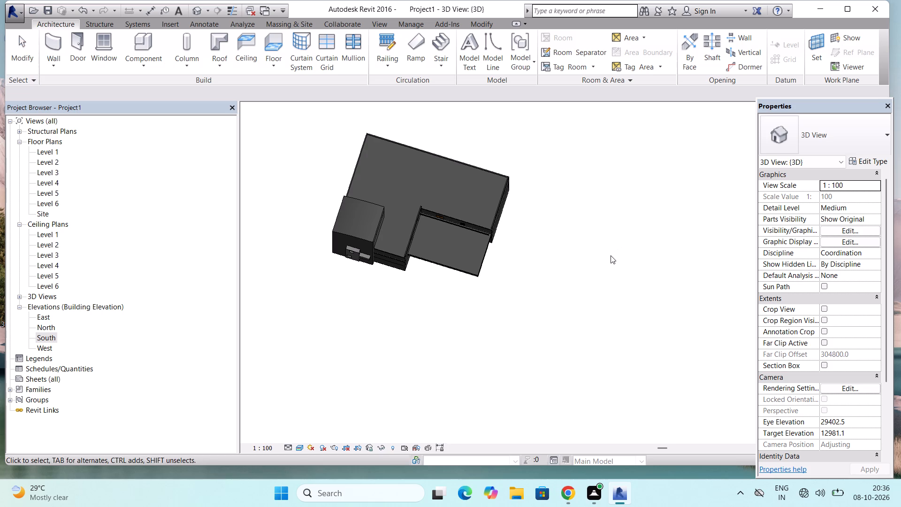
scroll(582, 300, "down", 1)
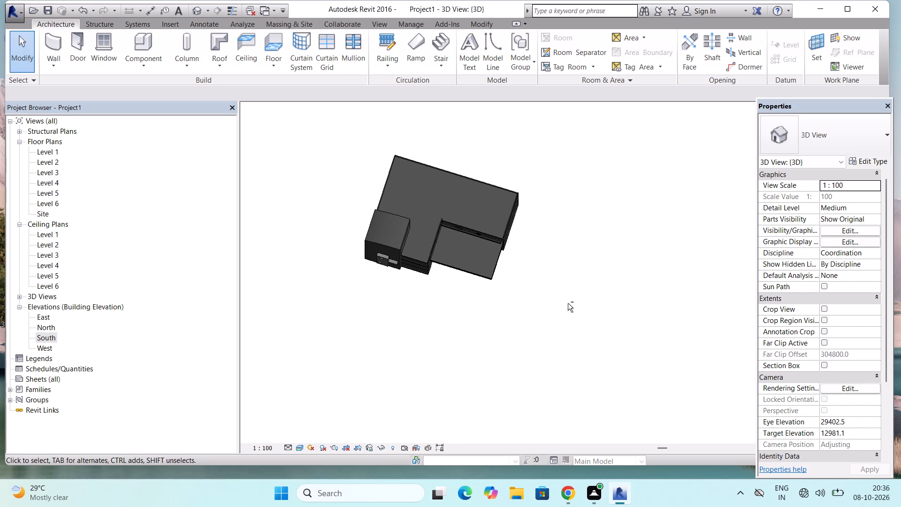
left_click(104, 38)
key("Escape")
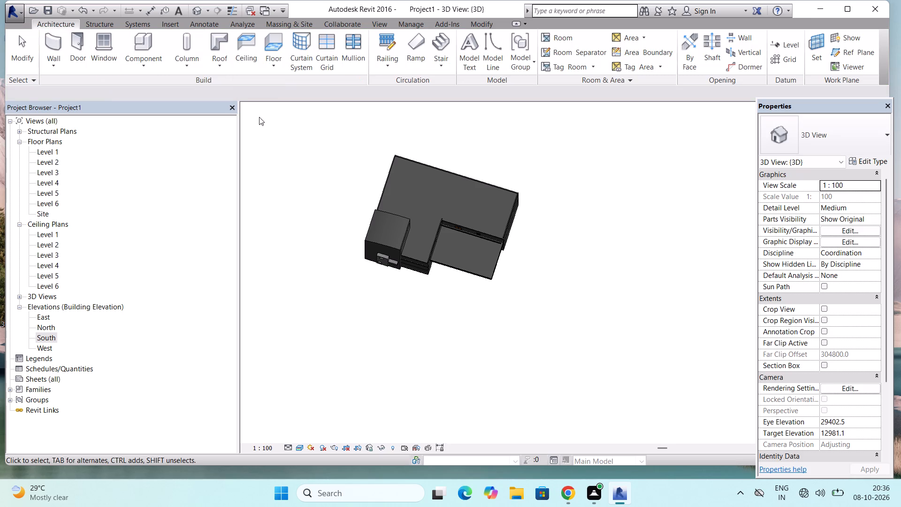
Examine the 900mm Pipe railing's alignment with the main roof edge and parapet ends from the front and side in 3D.
middle_click_drag(534, 310, 529, 292, "shift")
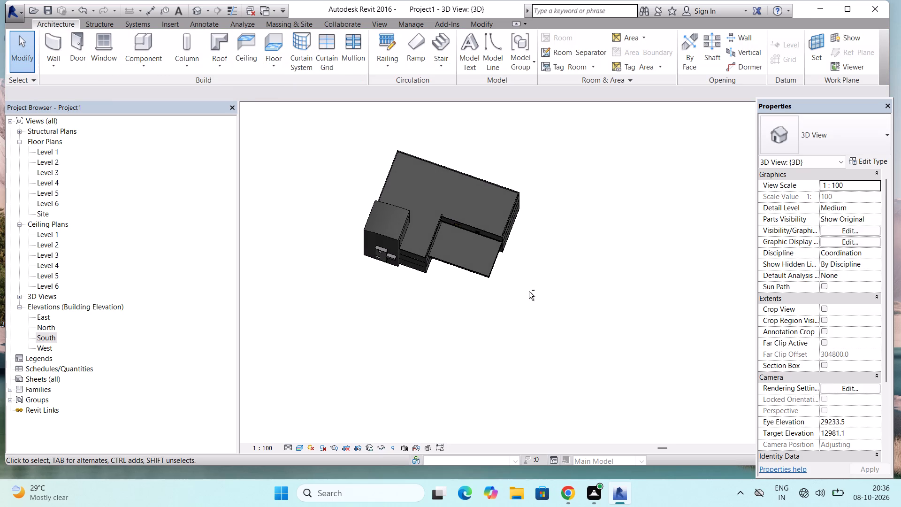
middle_click(511, 326, "shift")
scroll(511, 326, "up", 1, "shift")
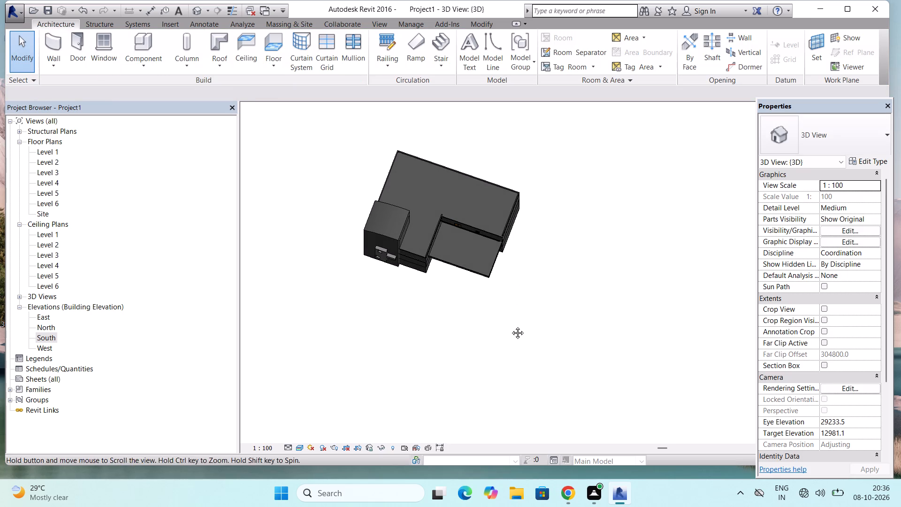
middle_click_drag(521, 269, 530, 184, "shift")
middle_click_drag(501, 10, 497, 0, "shift")
middle_click_drag(481, 302, 481, 254, "shift")
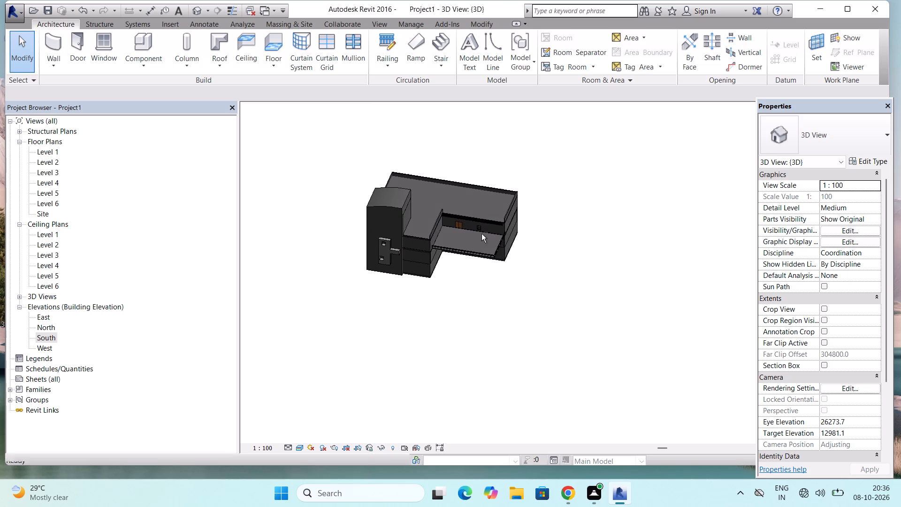
middle_click(476, 108, "shift")
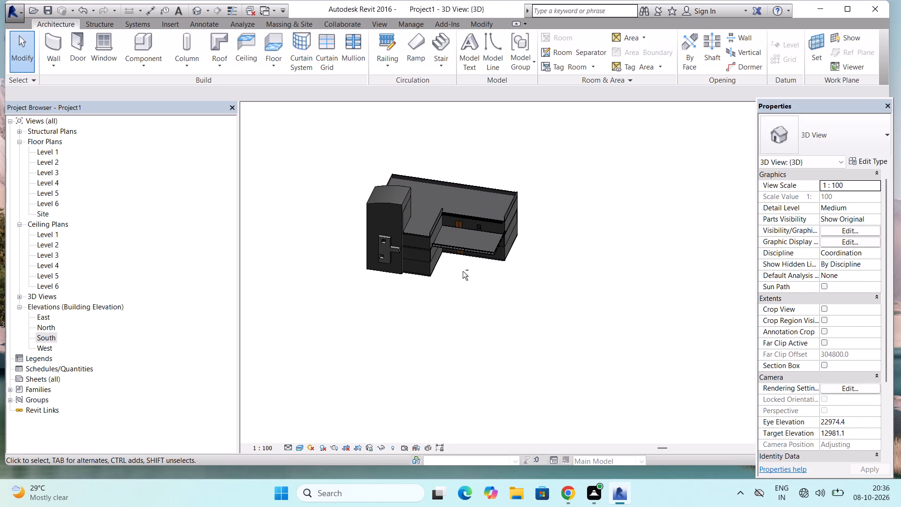
middle_click_drag(463, 271, 470, 170, "shift")
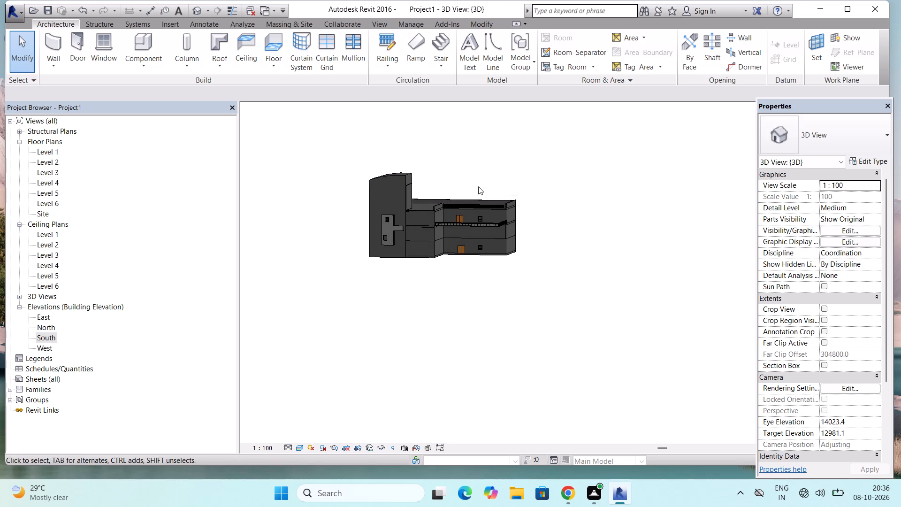
scroll(480, 187, "up", 15)
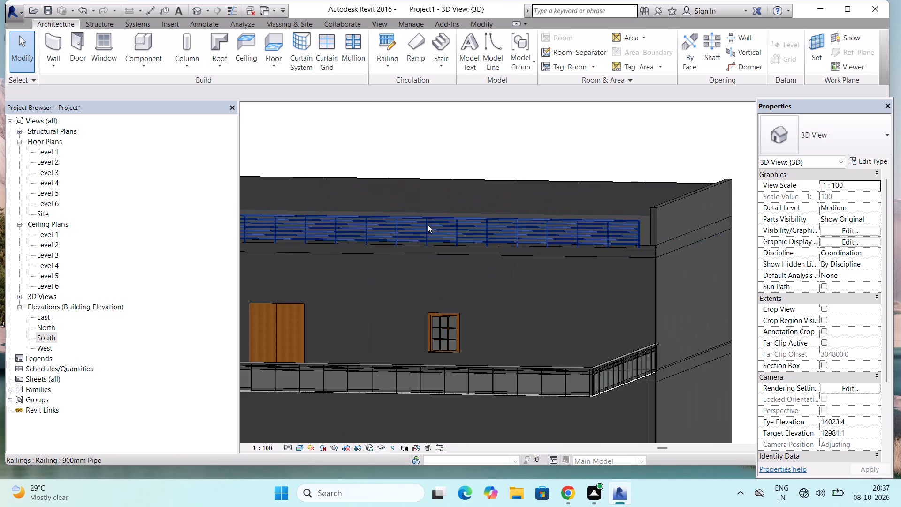
scroll(380, 250, "down", 4)
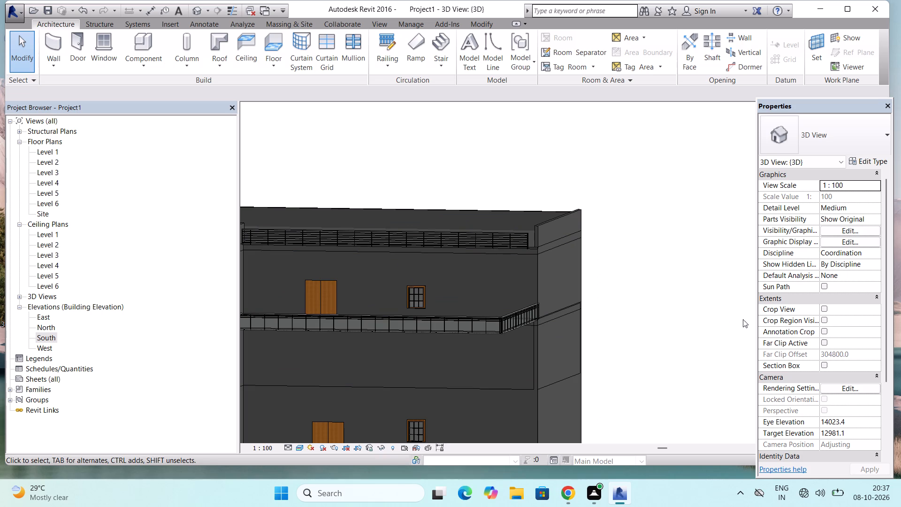
middle_click_drag(642, 317, 619, 318, "shift")
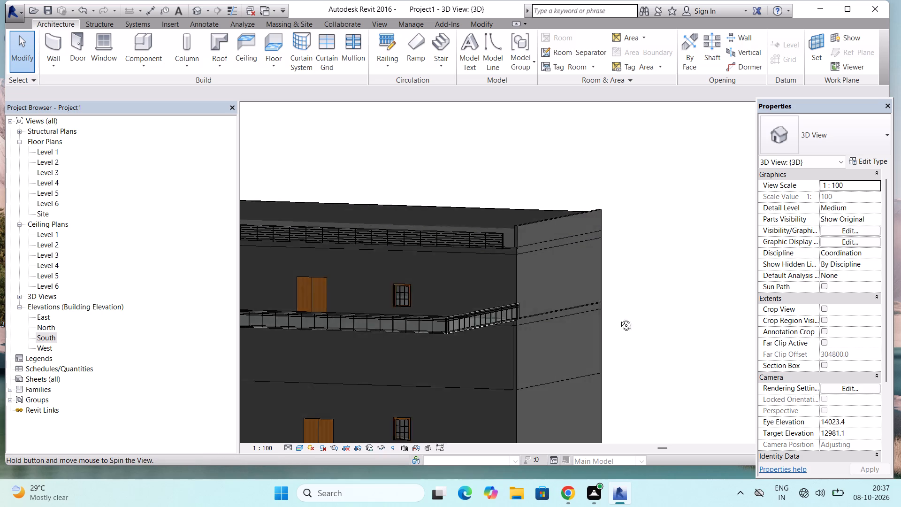
middle_click_drag(619, 318, 510, 335, "shift")
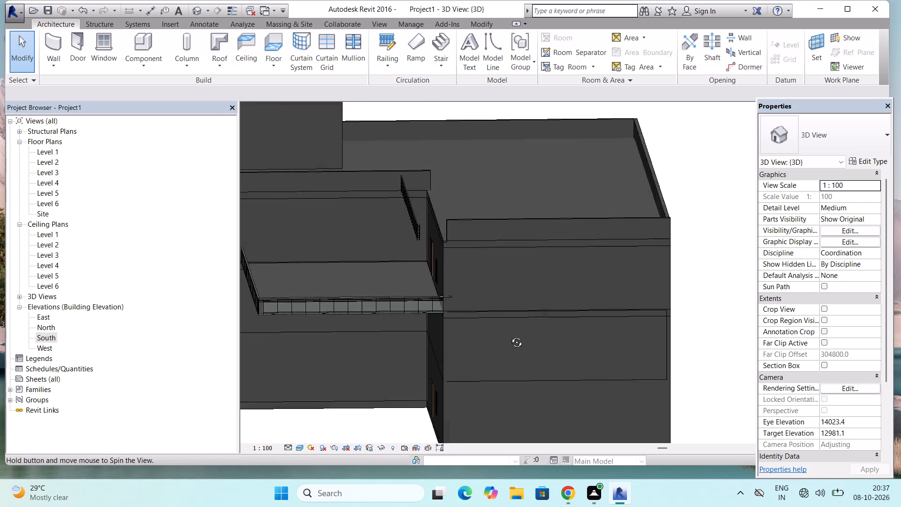
middle_click_drag(510, 335, 483, 333, "shift")
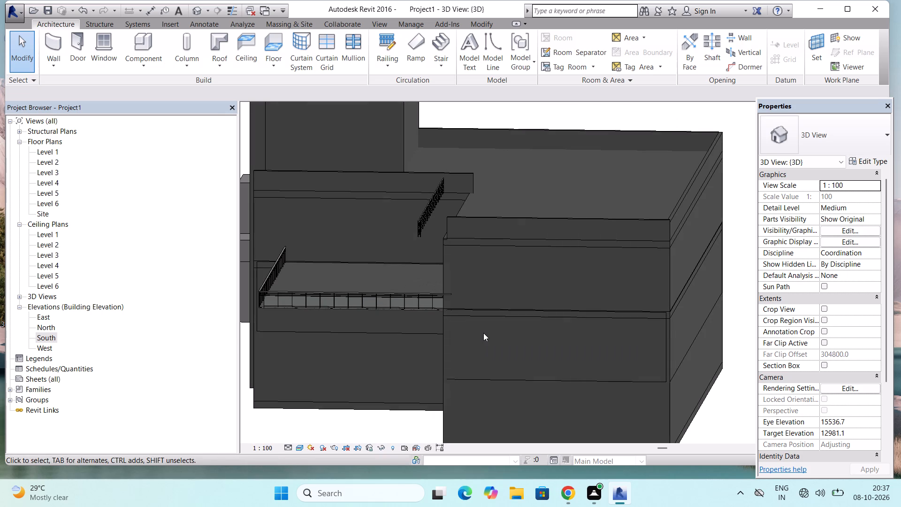
Inspect the roof pipe railing's position relative to the parapets in the North, East and West elevations.
triple_click(38, 329)
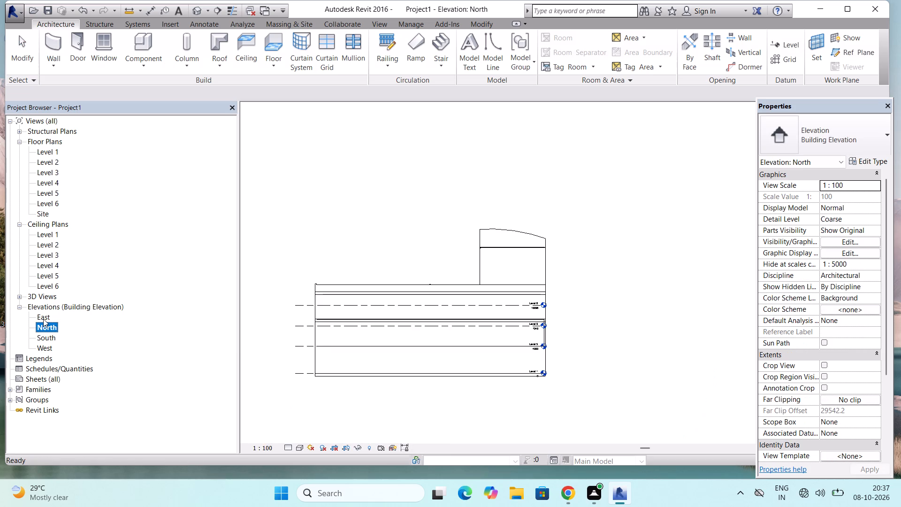
double_click(43, 319)
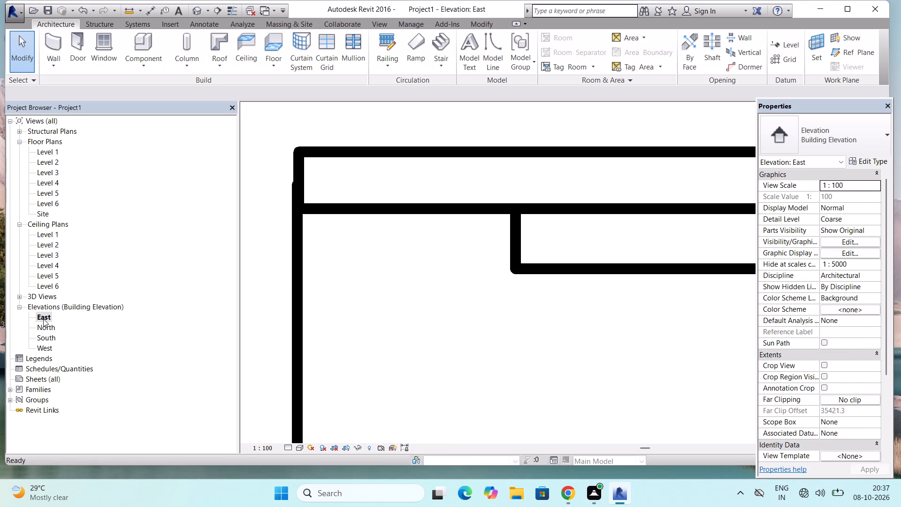
scroll(43, 319, "down", 8)
scroll(299, 289, "down", 11)
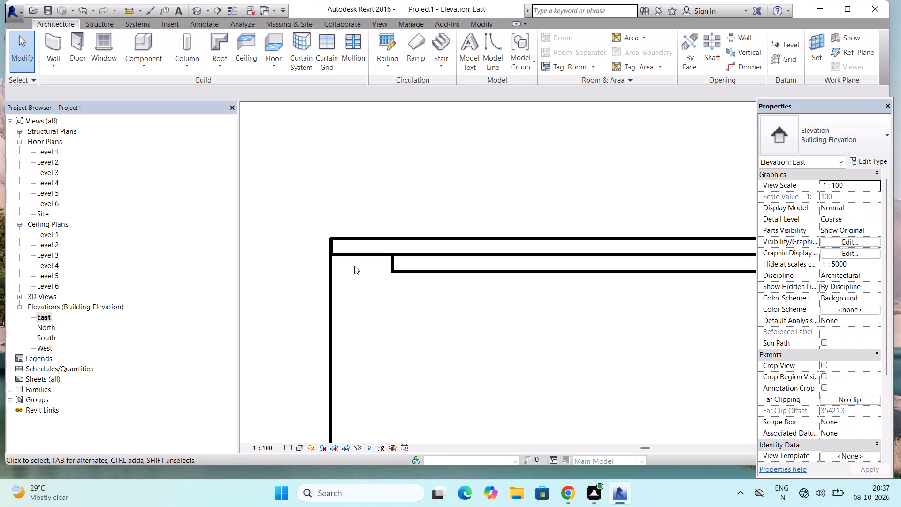
scroll(354, 266, "down", 8)
scroll(418, 258, "up", 1)
scroll(418, 258, "down", 10)
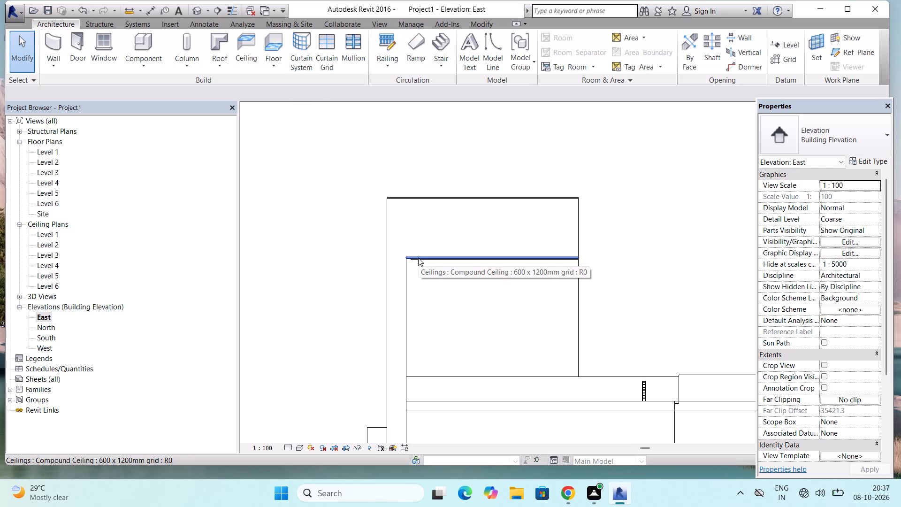
scroll(635, 389, "up", 3)
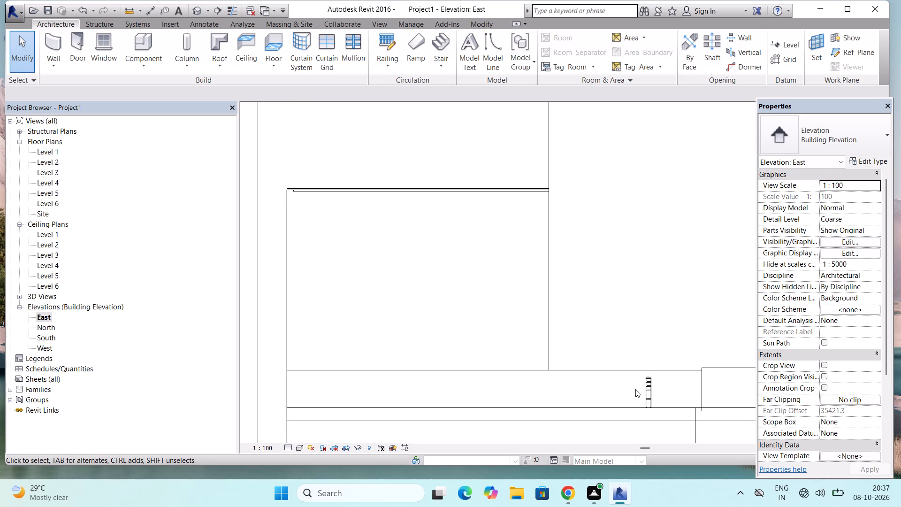
scroll(618, 321, "down", 6)
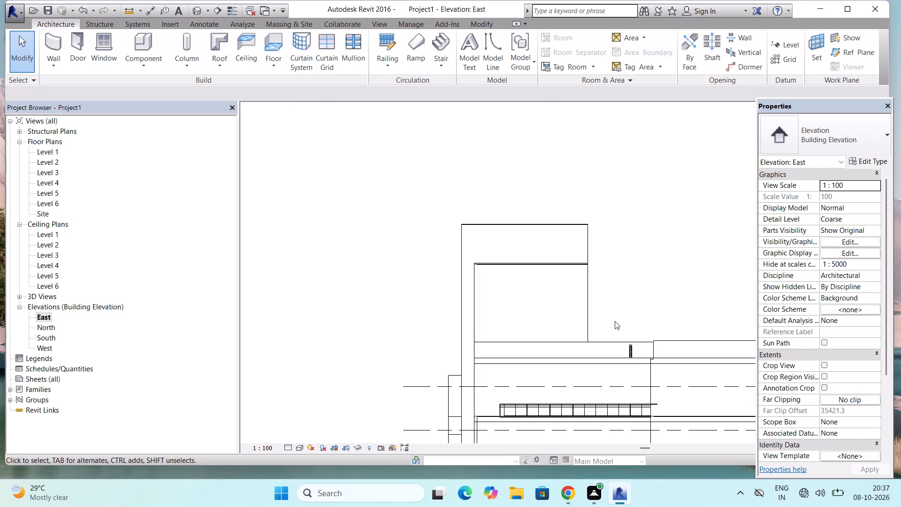
scroll(615, 321, "down", 1)
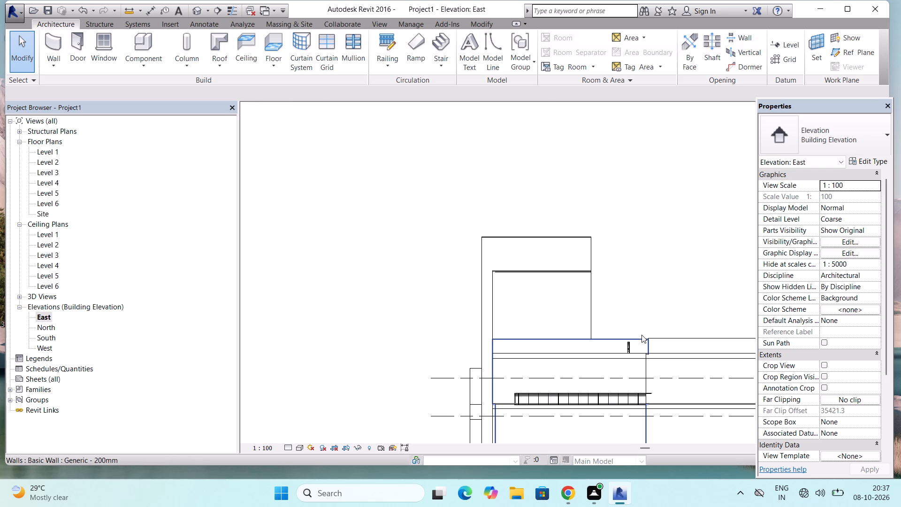
scroll(641, 335, "down", 5)
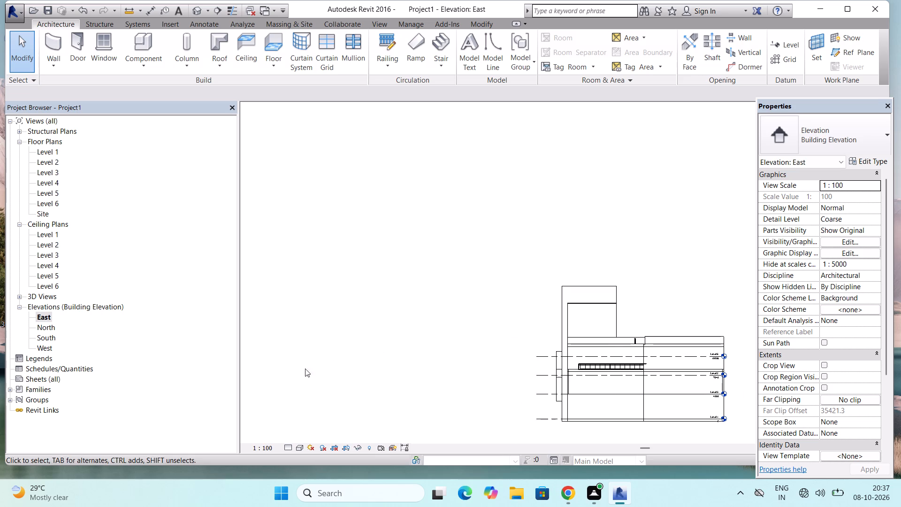
double_click(51, 348)
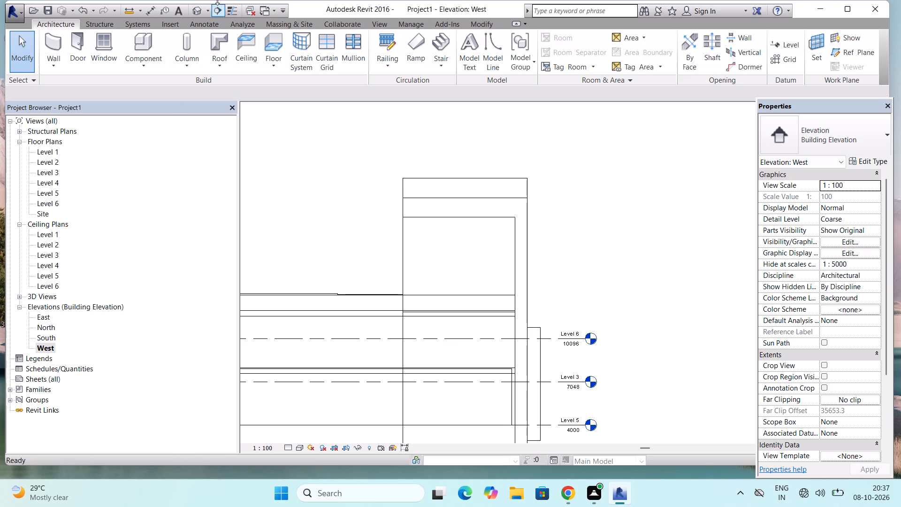
In the 3D view, move the 900mm Pipe railing horizontally onto the main roof edge, in line with the parapet's end corner.
double_click(195, 11)
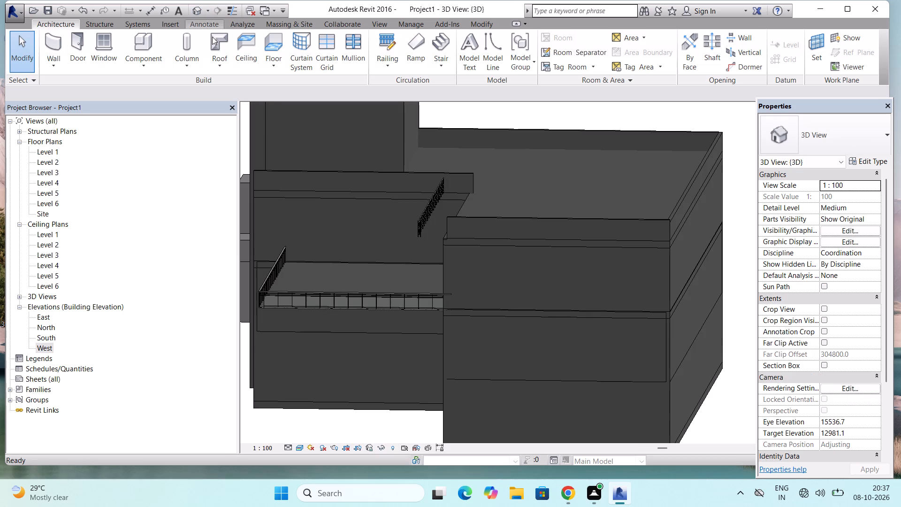
scroll(411, 222, "up", 7)
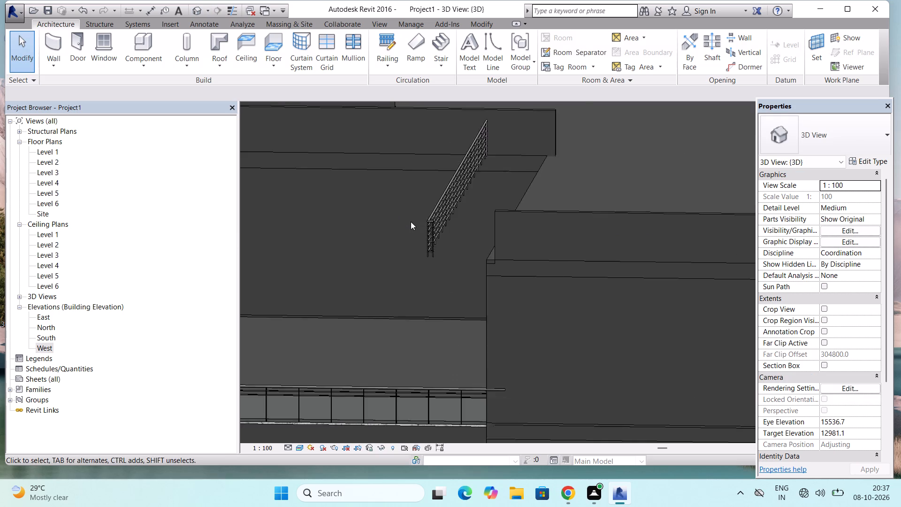
left_click(430, 227)
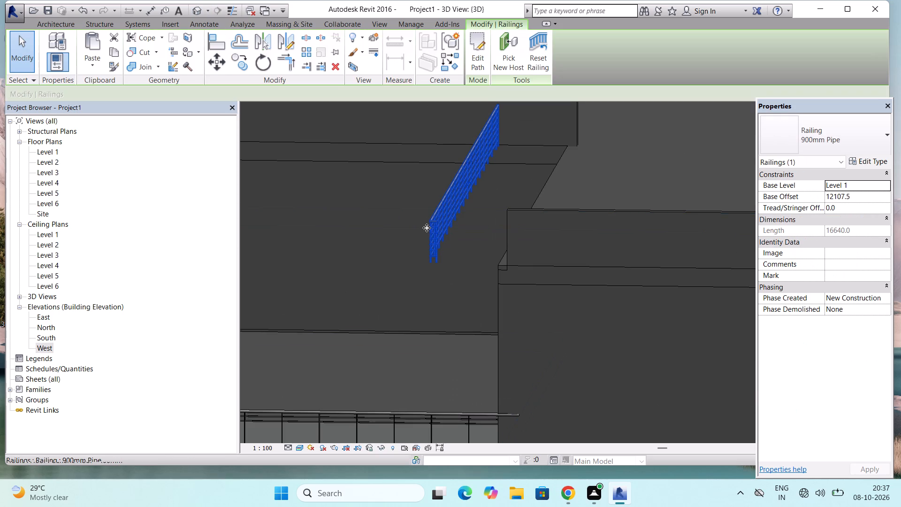
left_click_drag(434, 258, 479, 261)
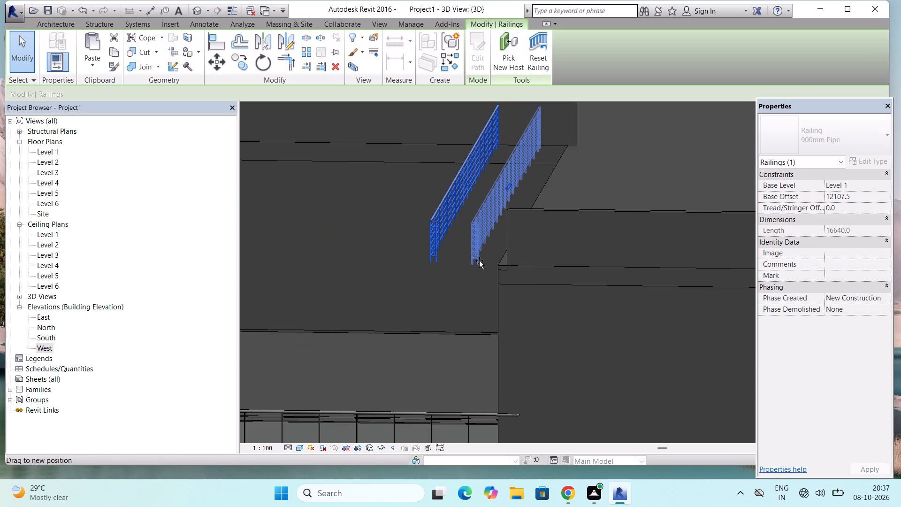
left_click_drag(479, 261, 504, 260)
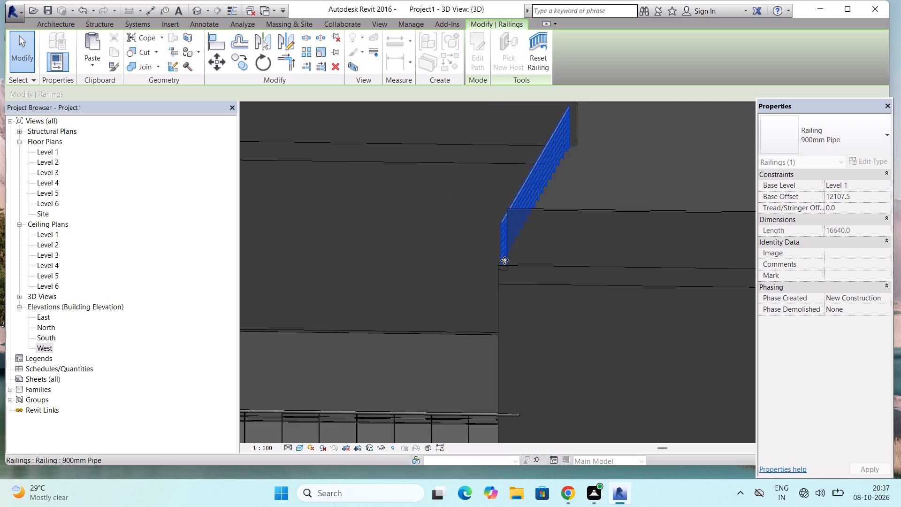
scroll(450, 244, "down", 4)
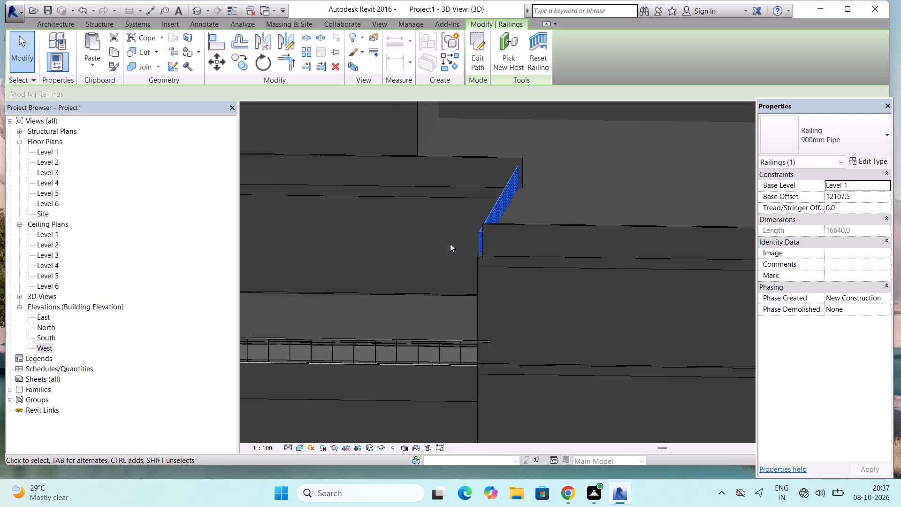
scroll(450, 244, "down", 1)
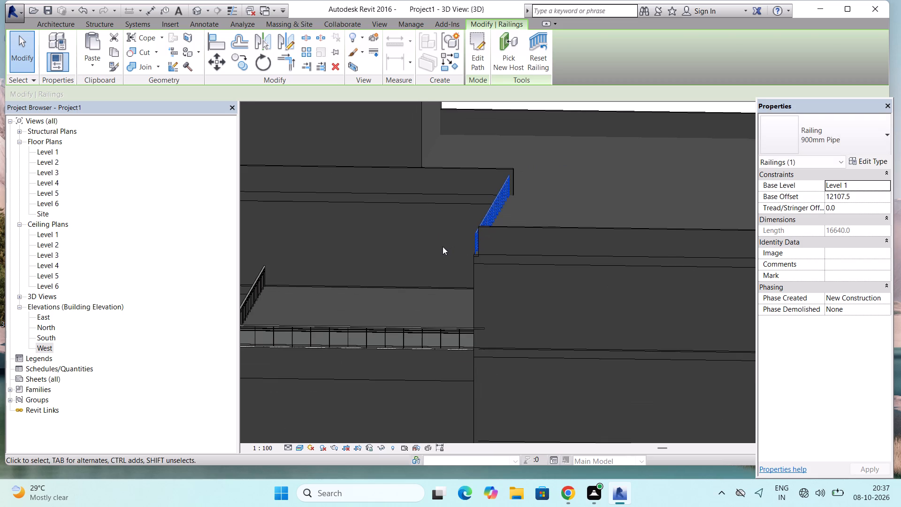
key("Escape")
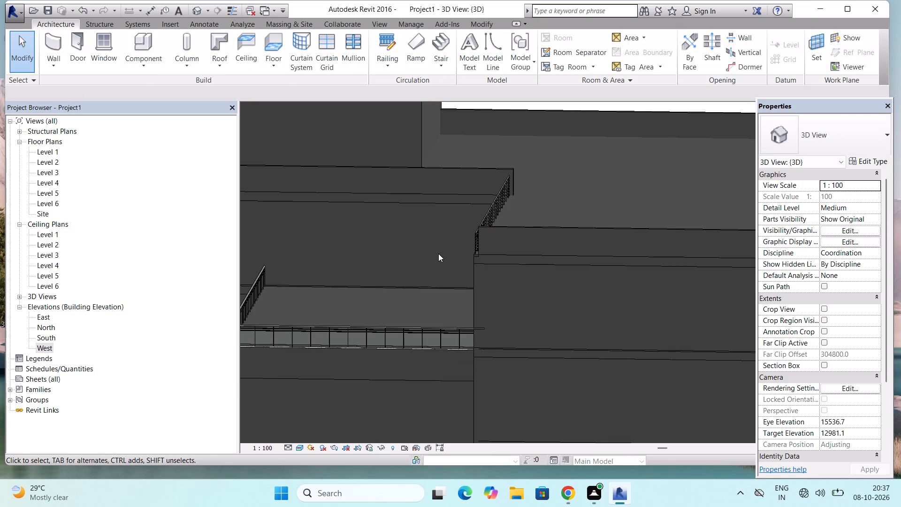
Examine how both ends of the moved pipe railing meet the parapet walls above the terrace.
middle_click_drag(438, 253, 554, 244, "shift")
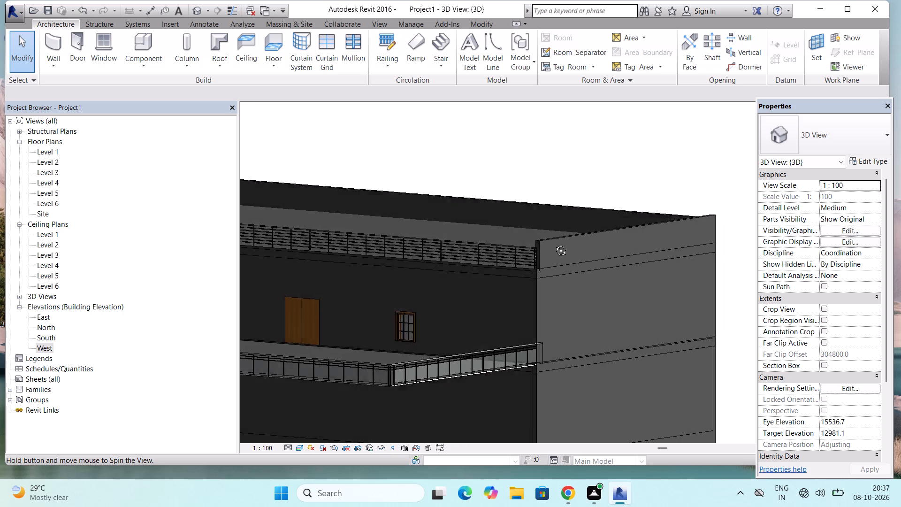
middle_click_drag(554, 244, 571, 240, "shift")
scroll(571, 240, "down", 4)
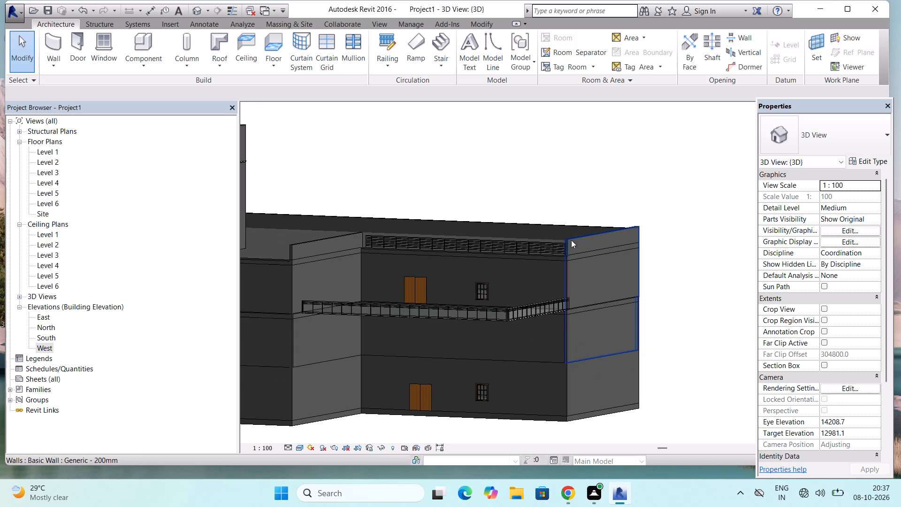
scroll(351, 228, "up", 4)
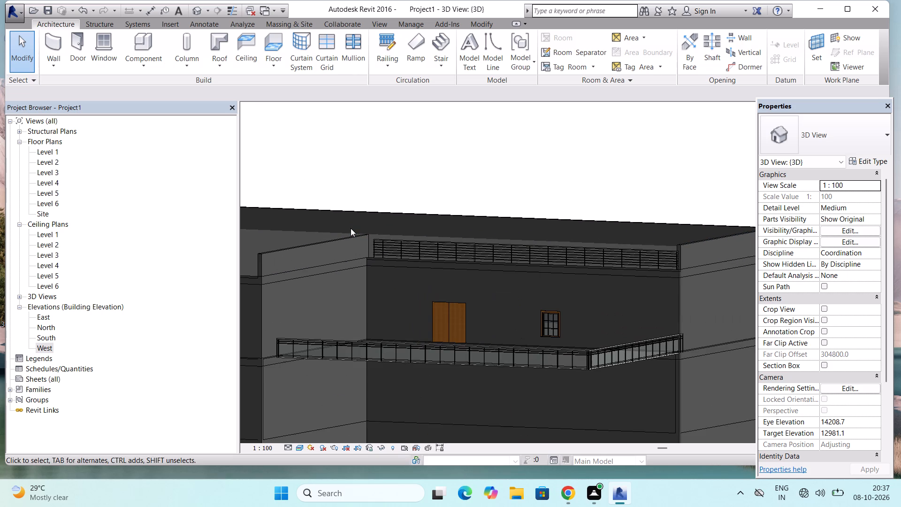
scroll(351, 228, "down", 3)
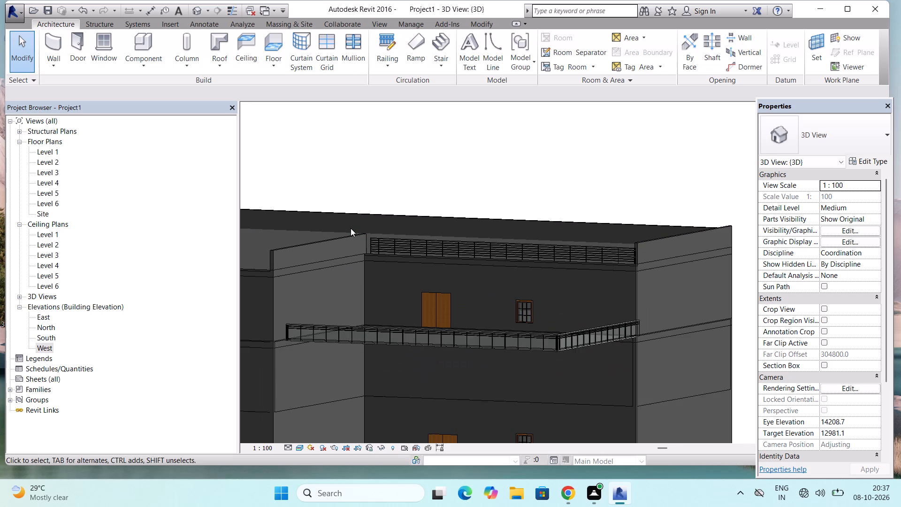
scroll(373, 233, "up", 8)
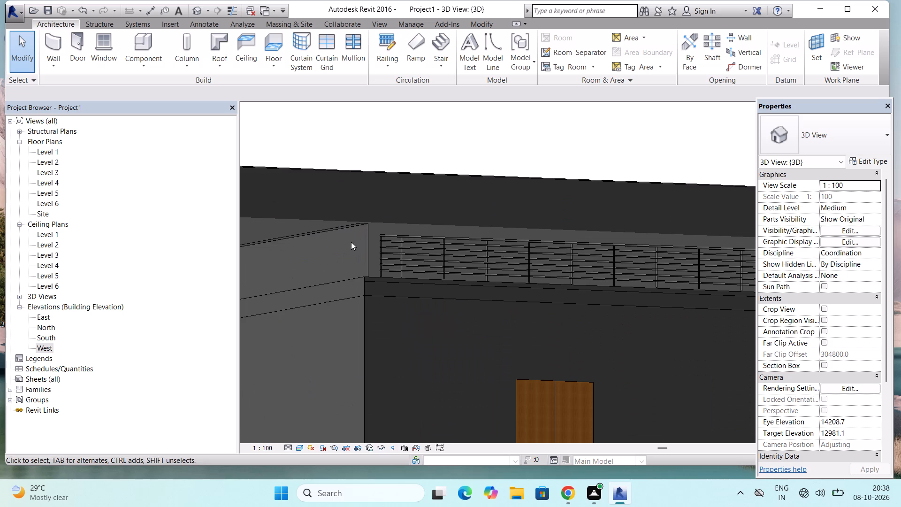
Examine the whole building in 3D from the front and from above, including the tower, lower roof edge and railings.
scroll(407, 230, "down", 4)
scroll(504, 264, "down", 3)
scroll(588, 295, "down", 3)
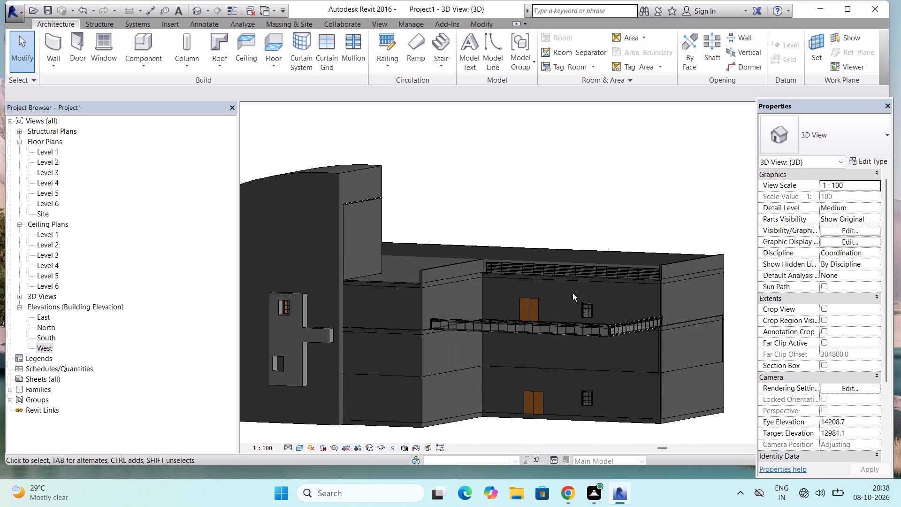
scroll(496, 392, "down", 3)
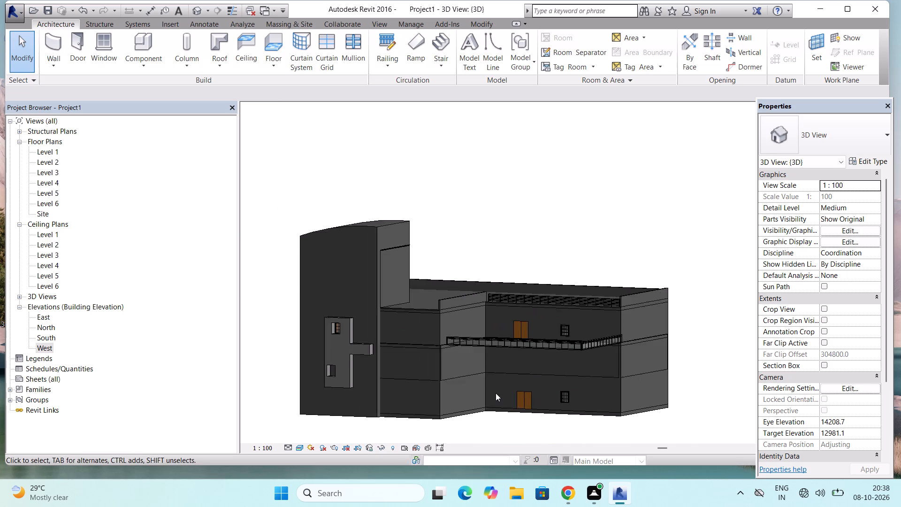
middle_click(490, 422)
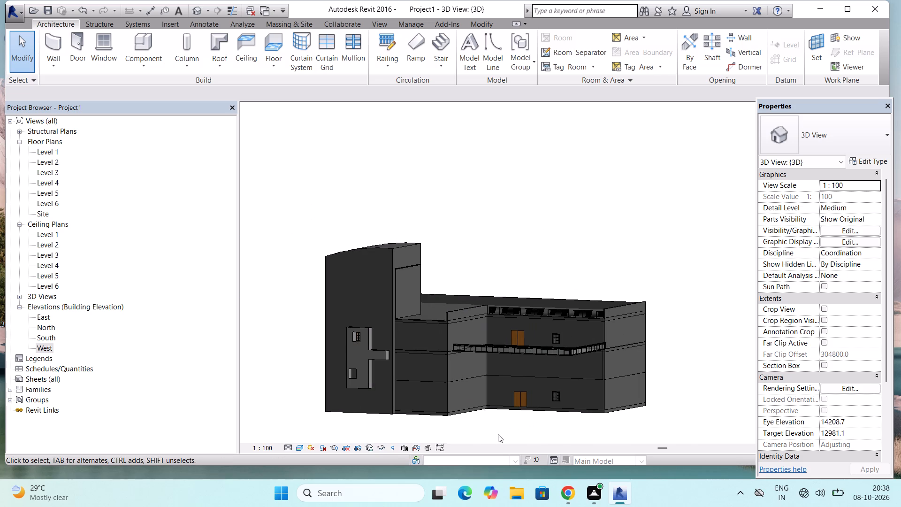
key("Escape")
key("Escape")
key("Escape")
middle_click_drag(512, 424, 517, 423, "shift")
middle_click(517, 423, "shift")
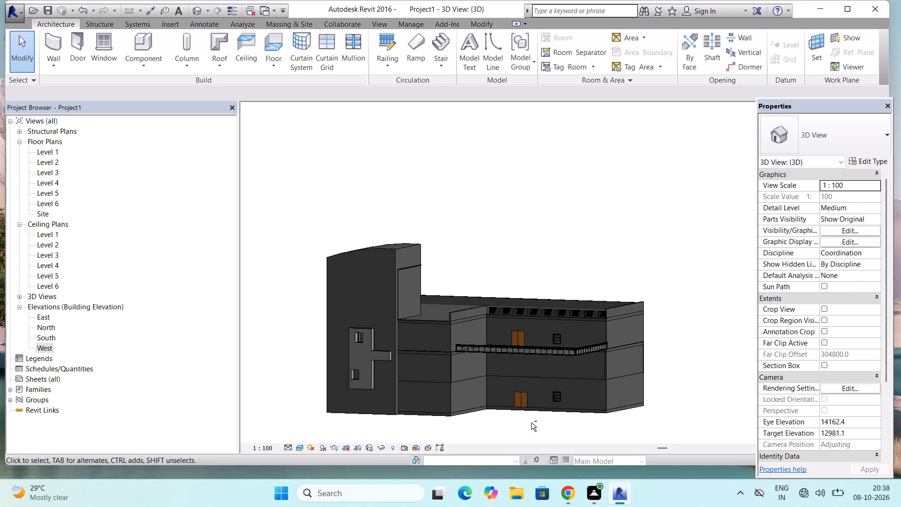
scroll(451, 314, "down", 3)
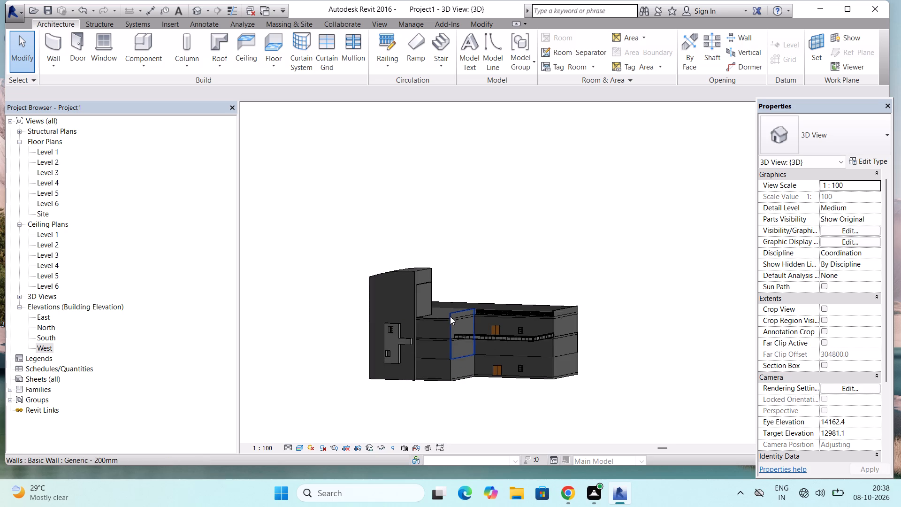
scroll(450, 316, "down", 3)
key("Escape")
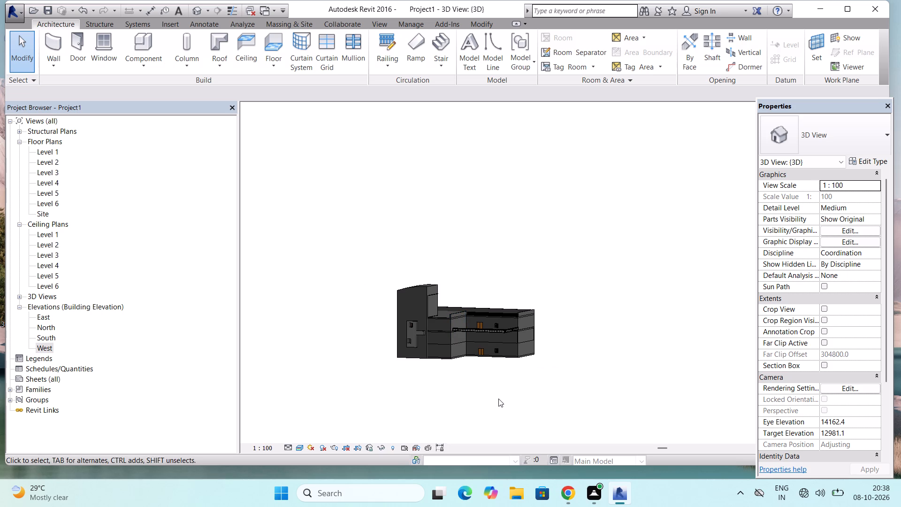
key("Escape")
key("Escape")
key("Escape")
middle_click_drag(476, 379, 534, 380, "shift")
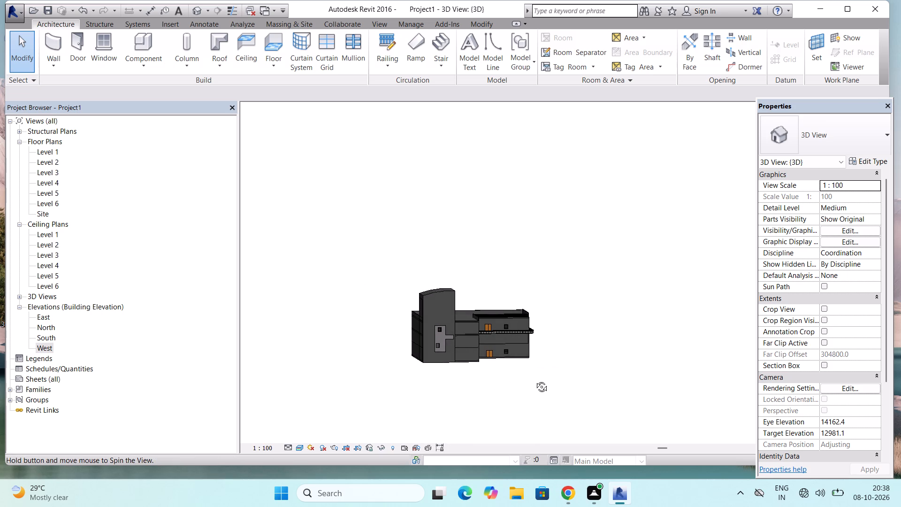
middle_click_drag(534, 380, 534, 417, "shift")
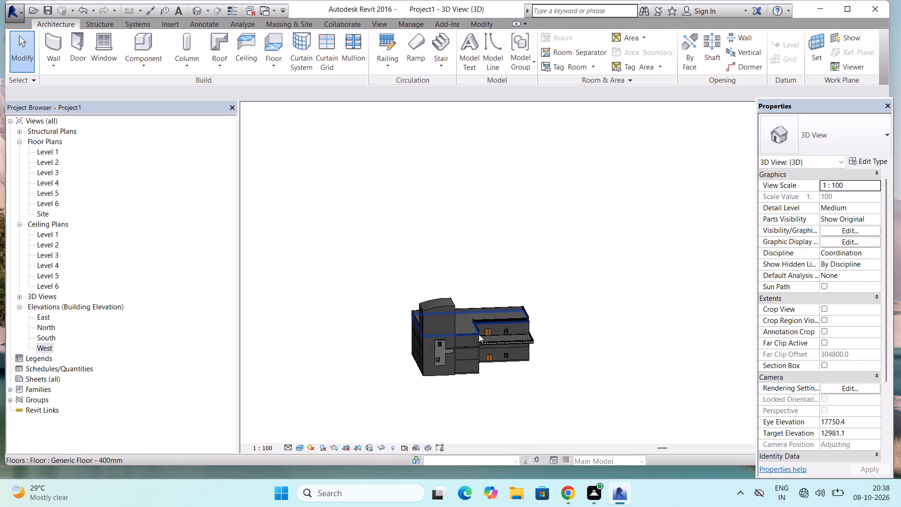
Create a 900mm Pipe railing about 7100 mm long along the open lower roof edge, from the tower corner to the parapet end.
scroll(479, 334, "up", 5)
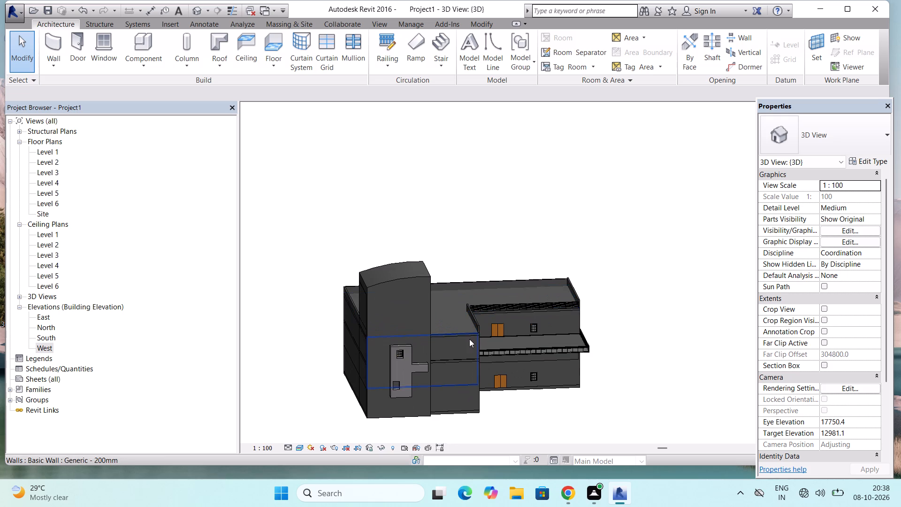
scroll(466, 330, "up", 8)
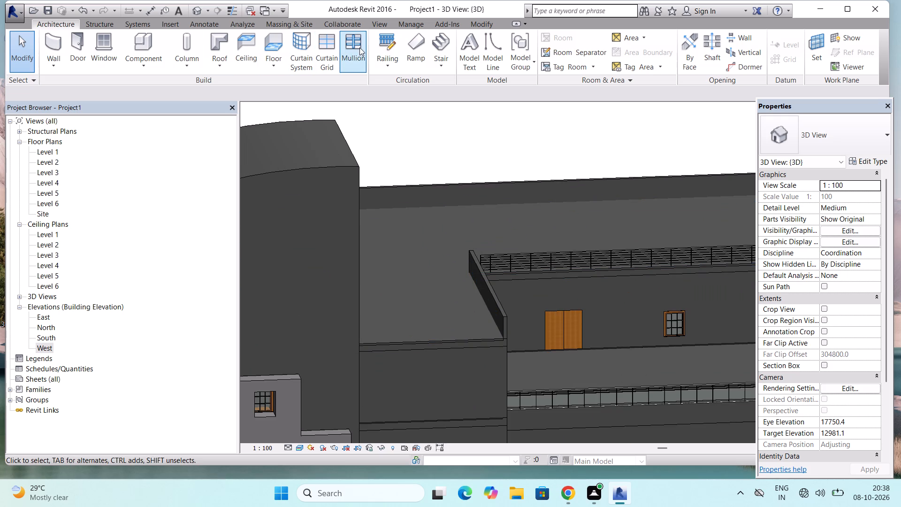
left_click(377, 45)
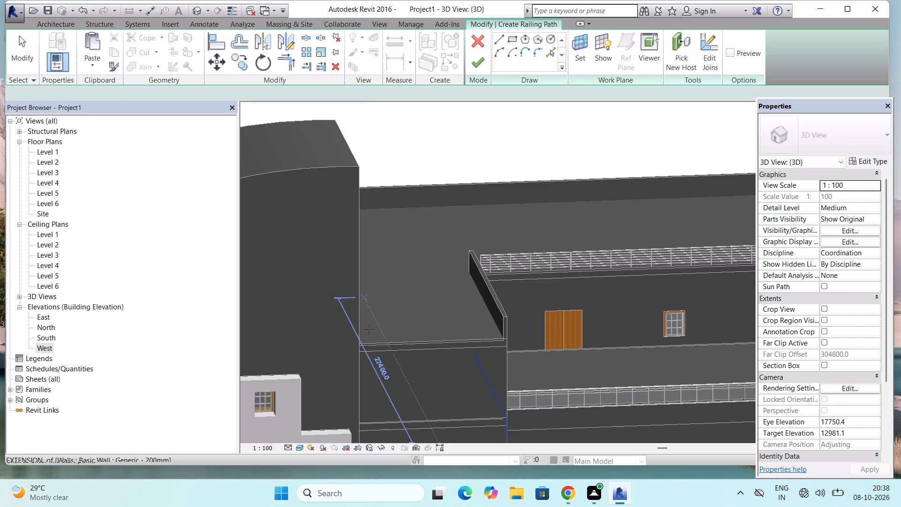
scroll(370, 350, "up", 6)
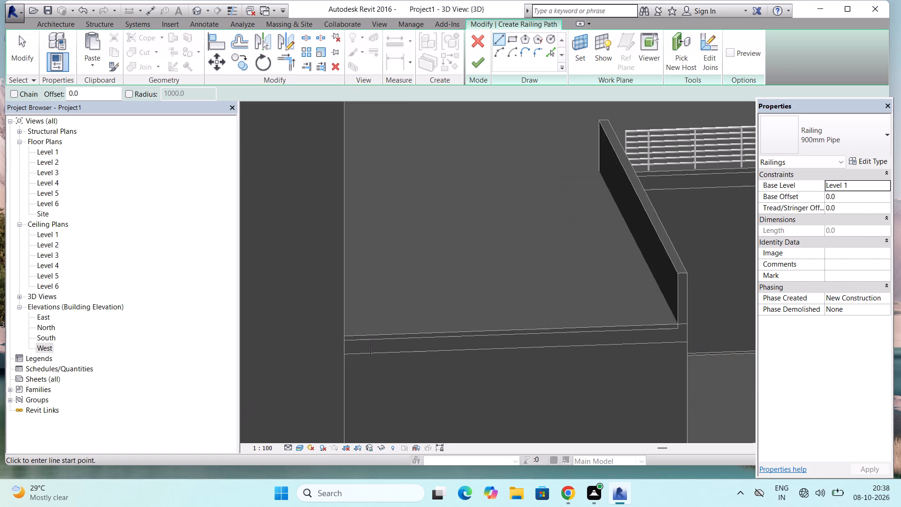
scroll(370, 350, "up", 4)
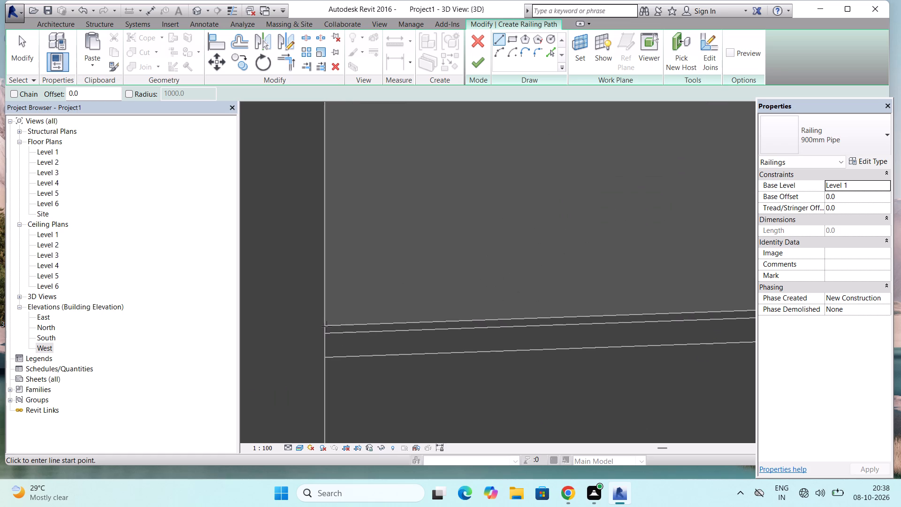
left_click(327, 326)
scroll(327, 326, "down", 3)
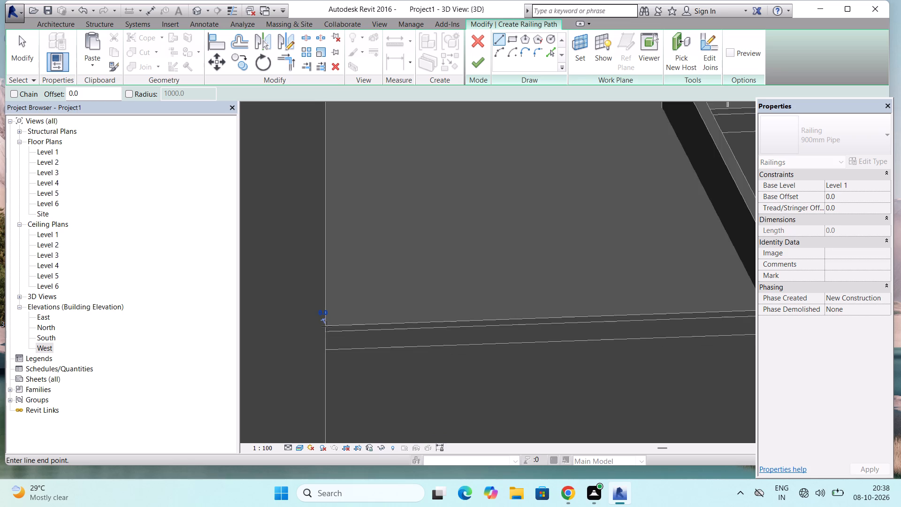
scroll(327, 326, "down", 3)
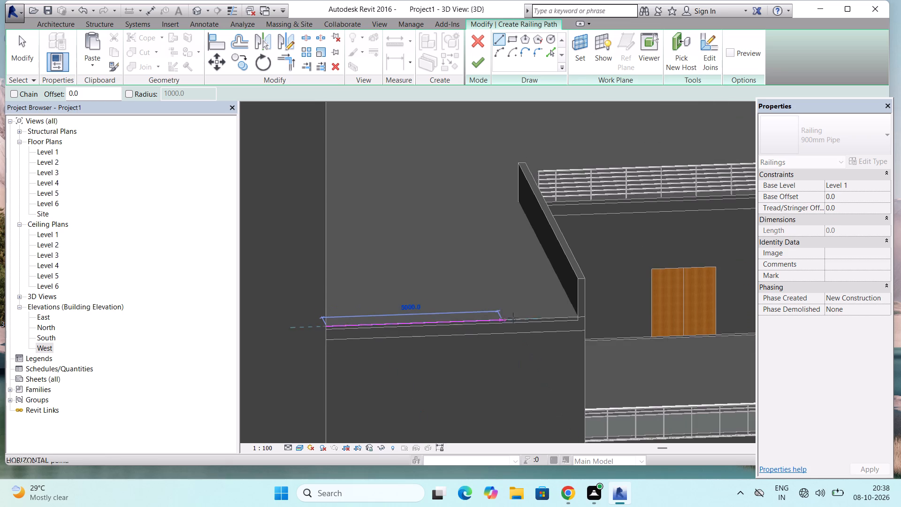
left_click(576, 317)
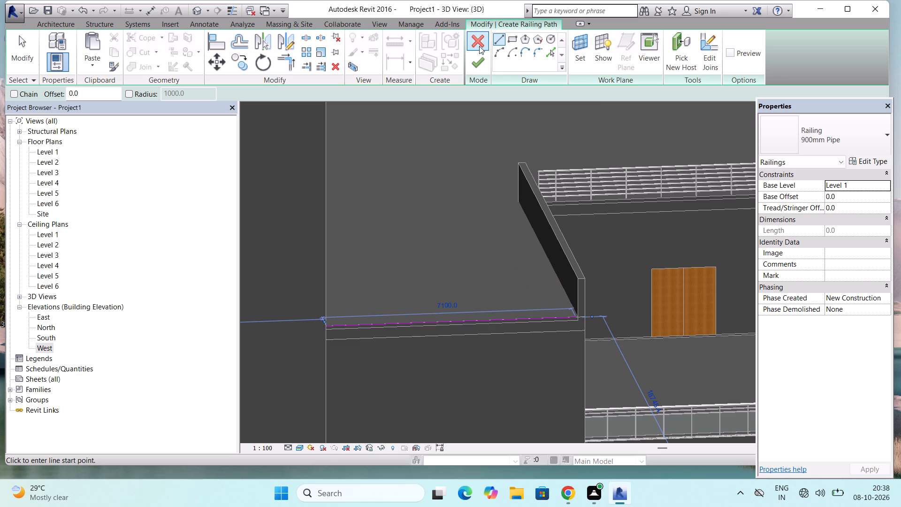
left_click(479, 59)
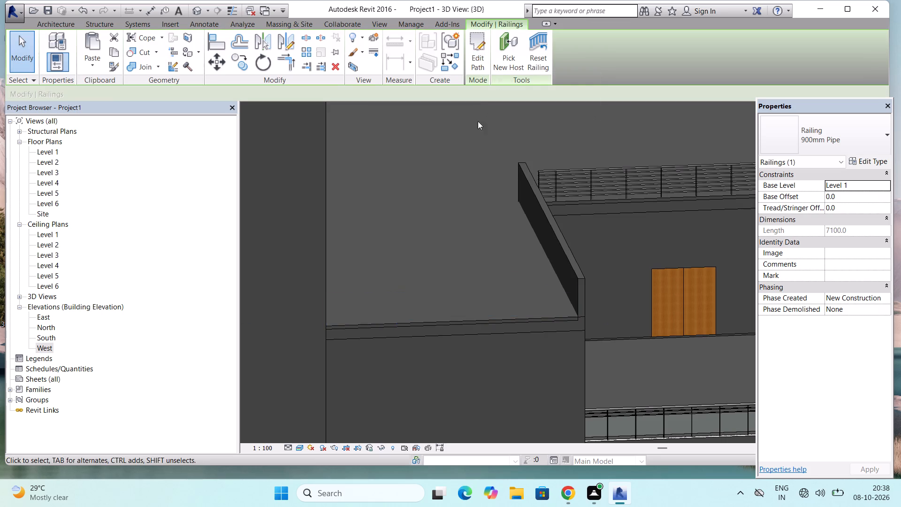
Check the new railing's placement around the lower roof edge beside the tower in the South elevation.
scroll(498, 245, "down", 10)
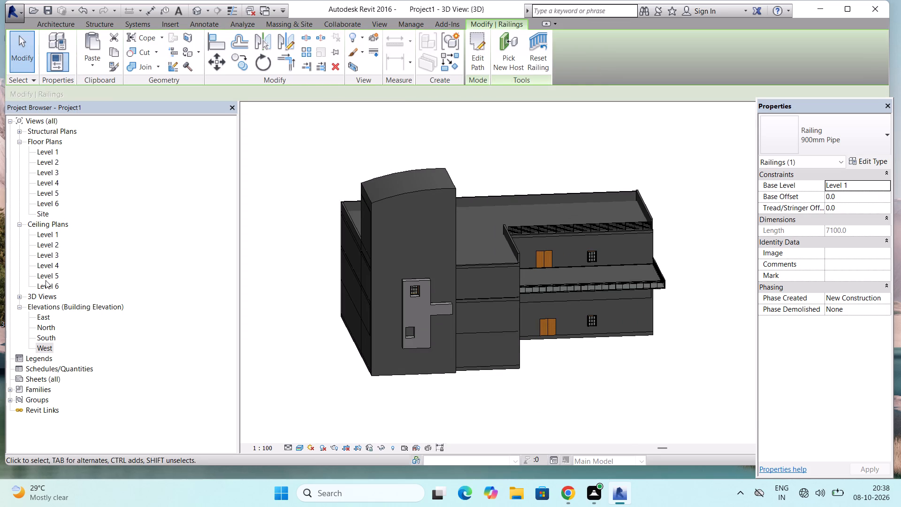
double_click(47, 338)
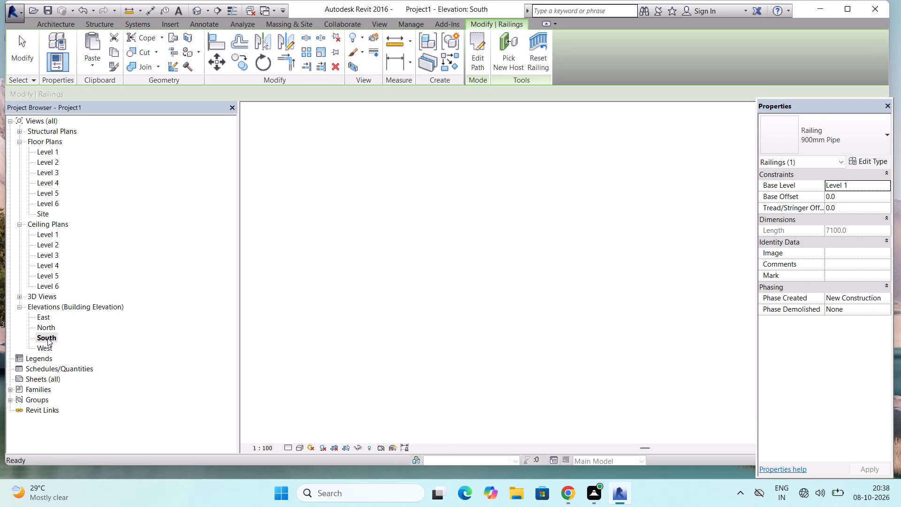
scroll(435, 335, "down", 8)
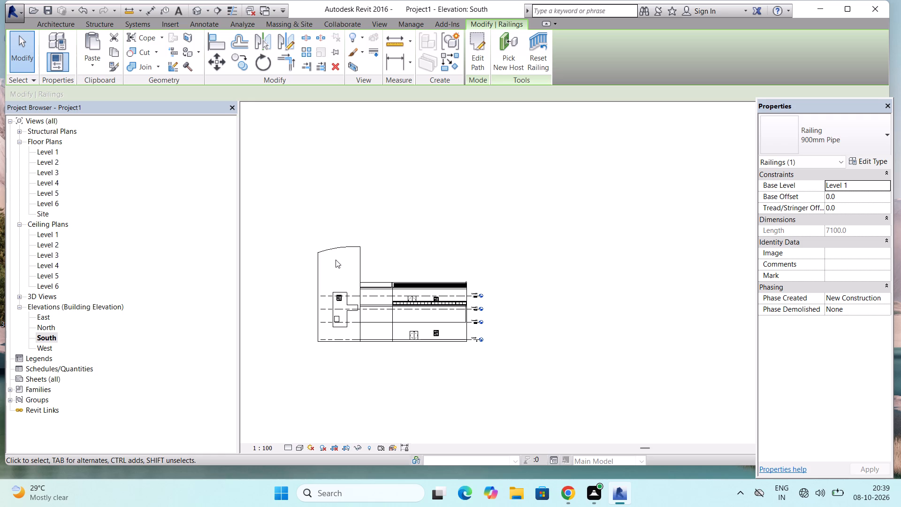
scroll(390, 282, "up", 9)
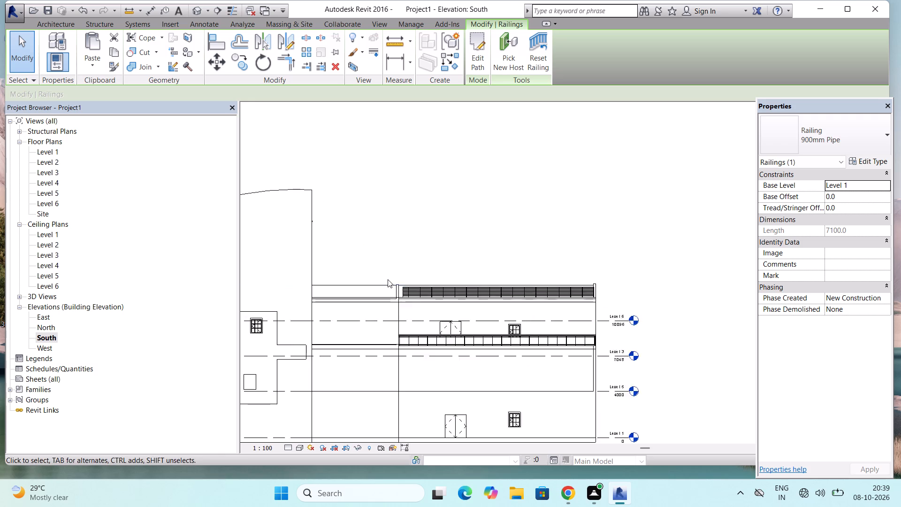
scroll(388, 279, "up", 3)
scroll(455, 302, "down", 1)
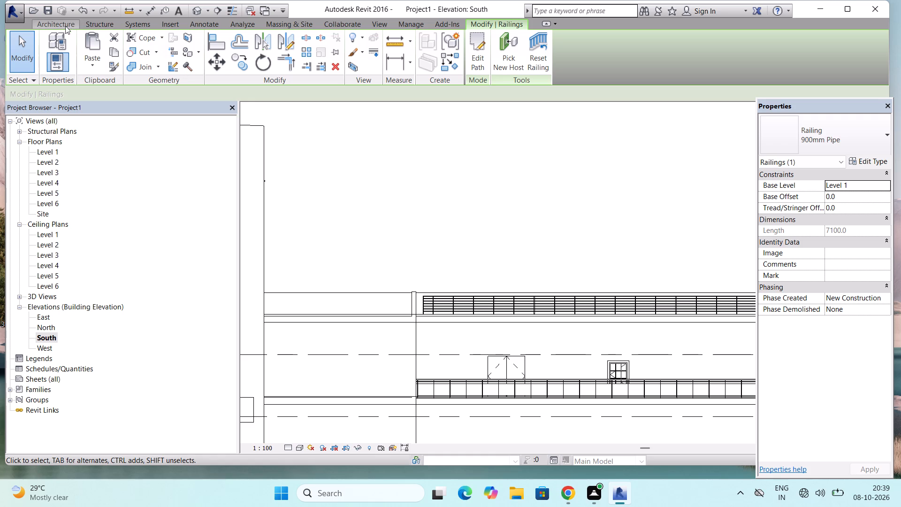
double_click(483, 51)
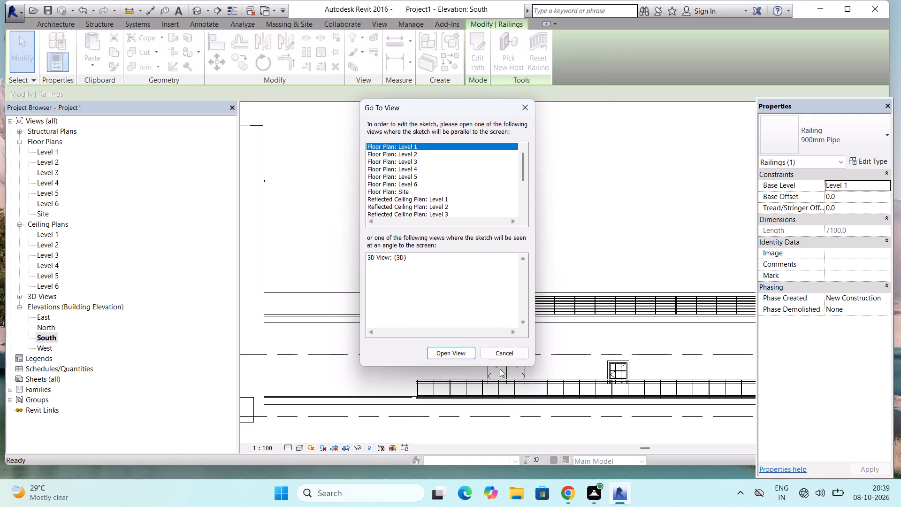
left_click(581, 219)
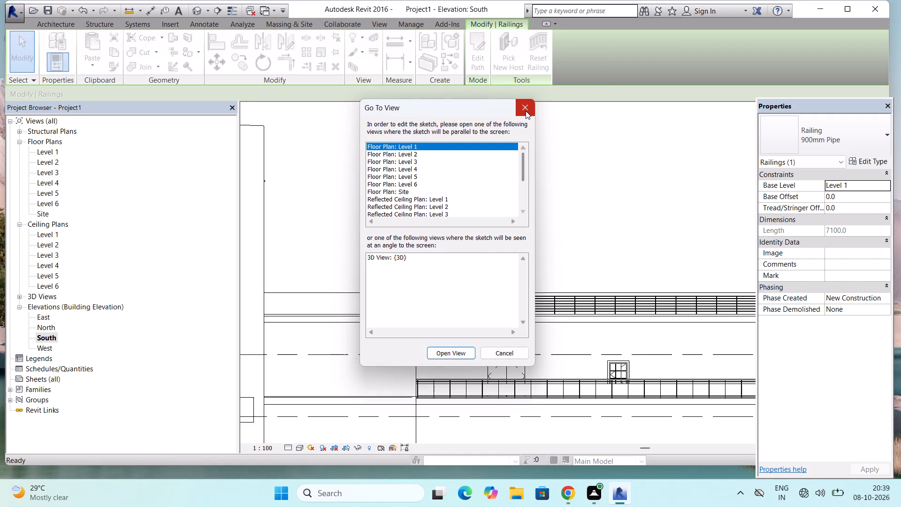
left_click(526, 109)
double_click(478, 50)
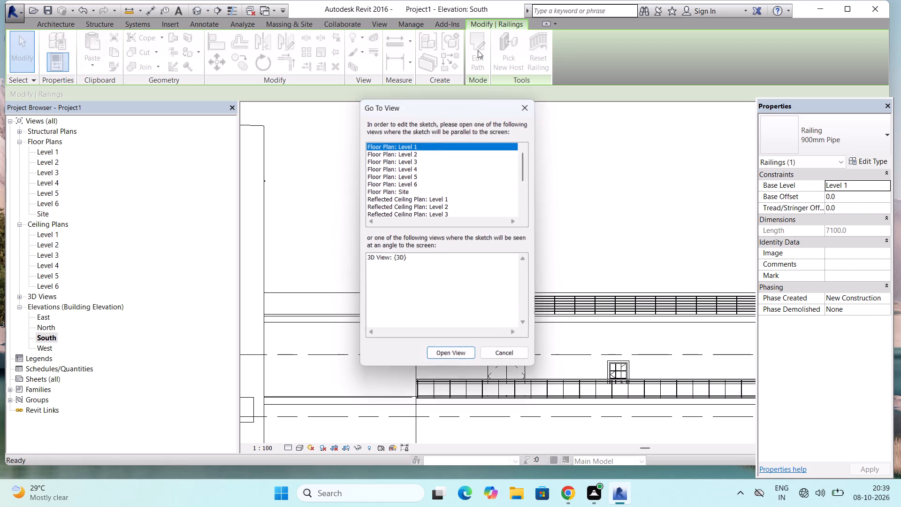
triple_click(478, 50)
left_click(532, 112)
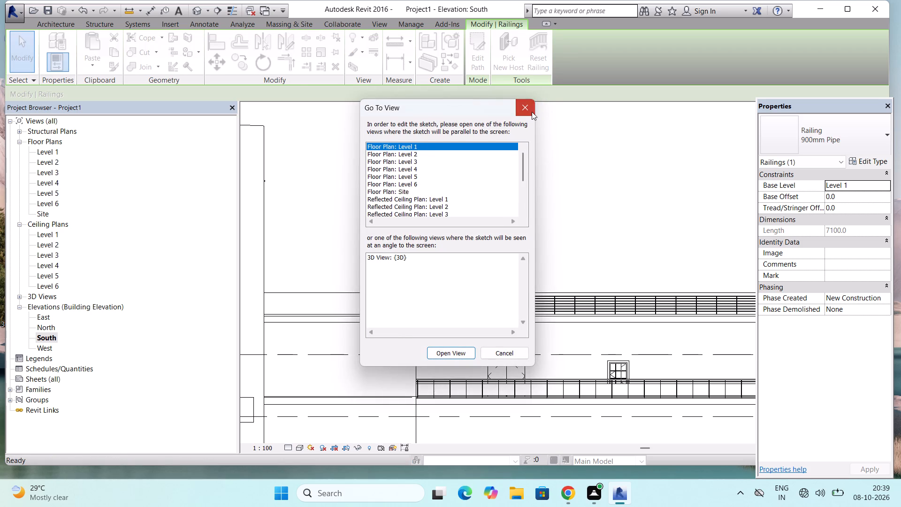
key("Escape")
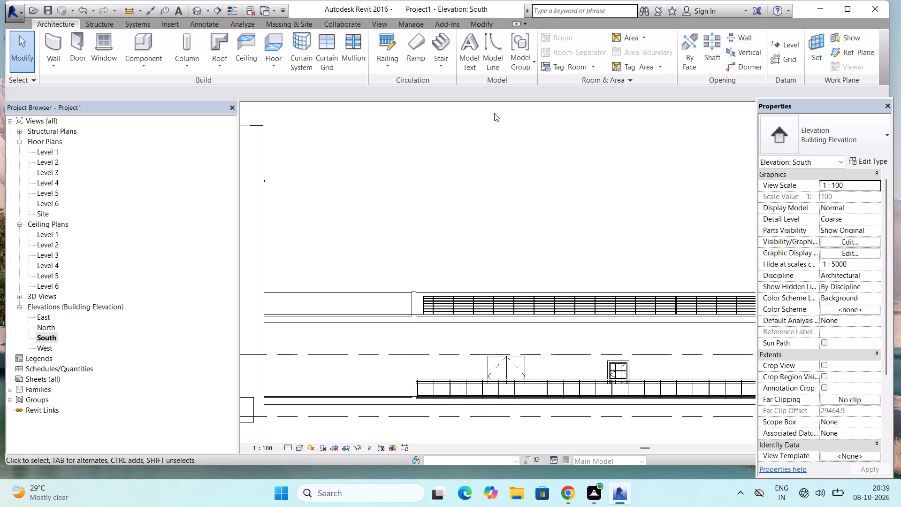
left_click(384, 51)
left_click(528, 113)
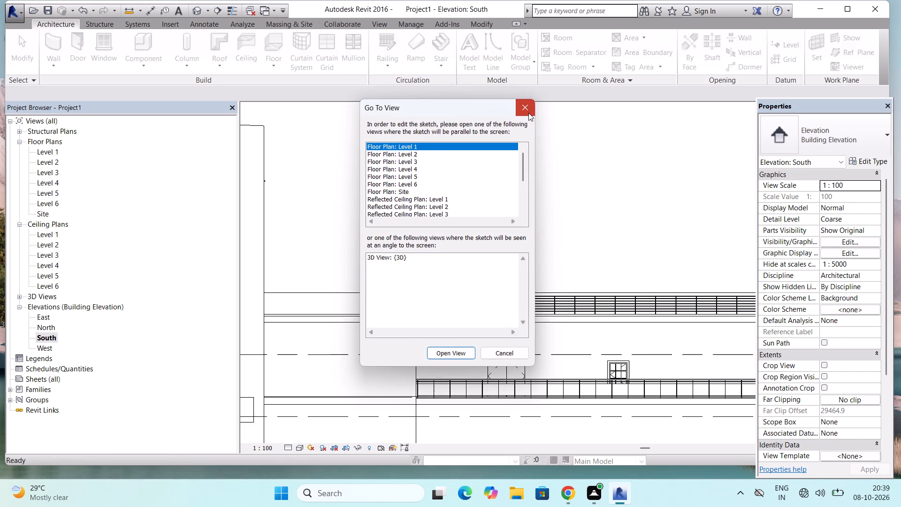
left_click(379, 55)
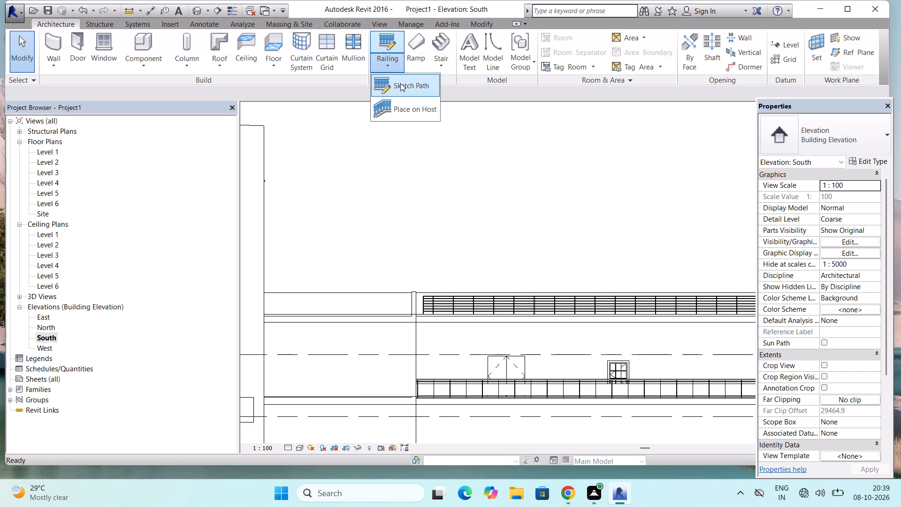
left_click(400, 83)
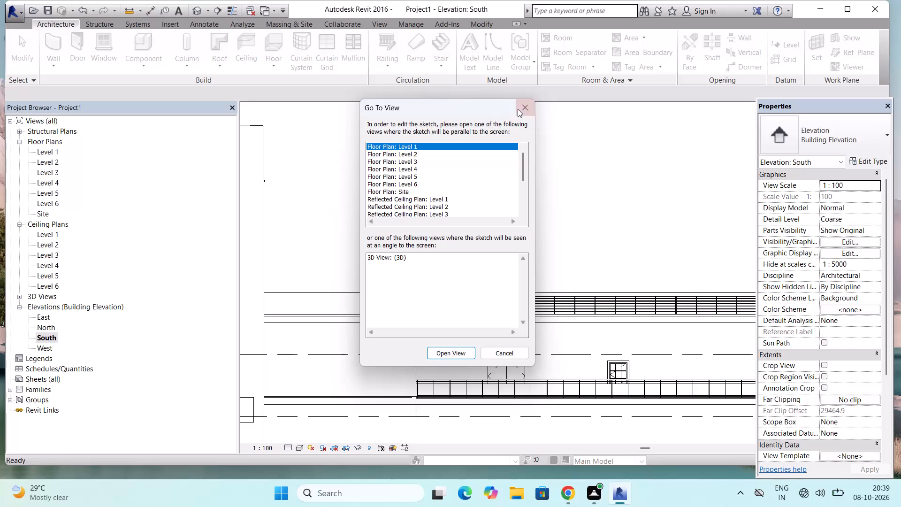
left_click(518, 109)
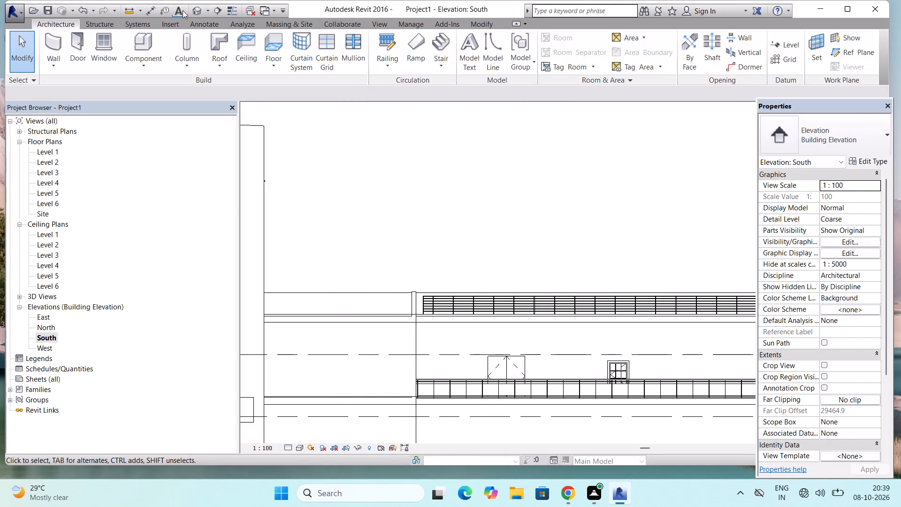
In the 3D view, create a 900mm Pipe railing about 7160 mm long on Level 1, tracing the lower roof edge from the tower to the parapet.
double_click(199, 12)
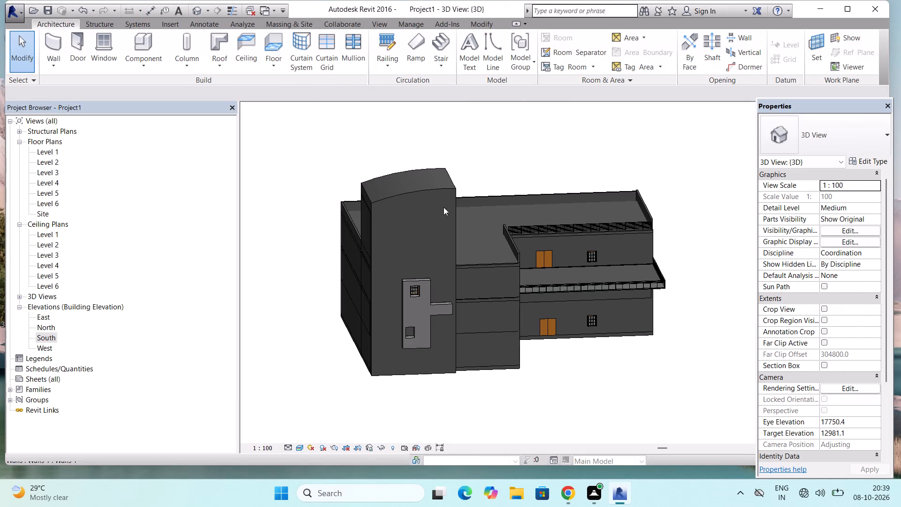
scroll(492, 282, "up", 7)
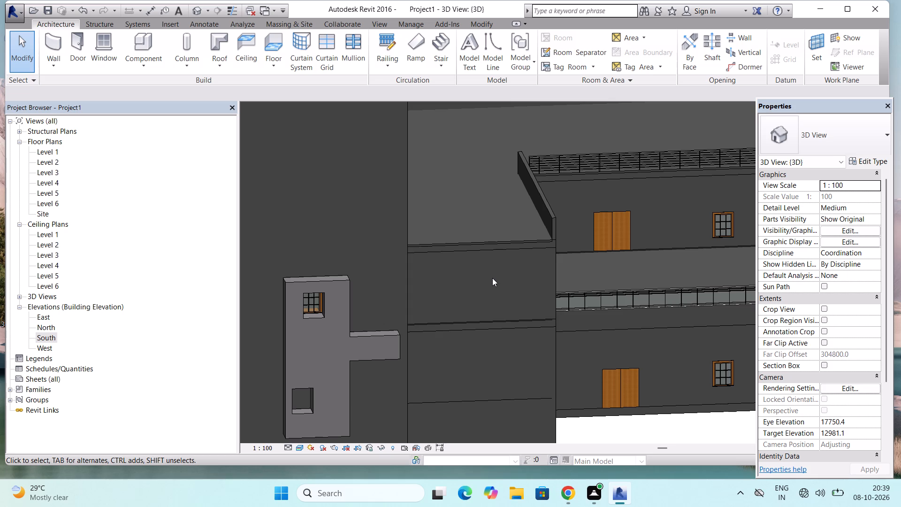
scroll(492, 278, "down", 5)
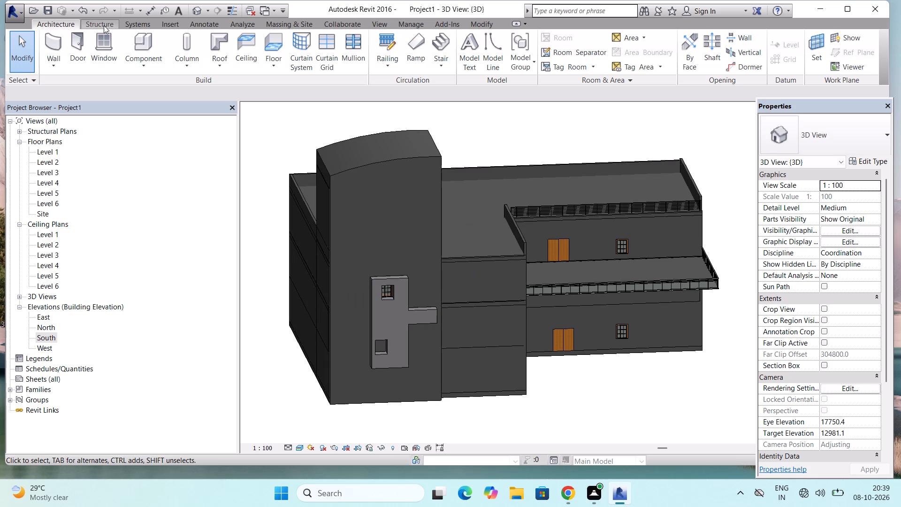
left_click(382, 48)
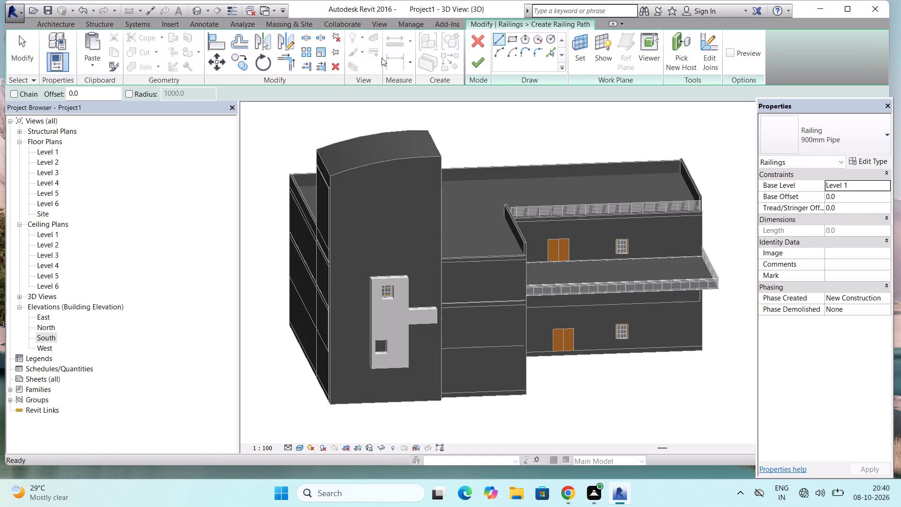
scroll(471, 251, "up", 13)
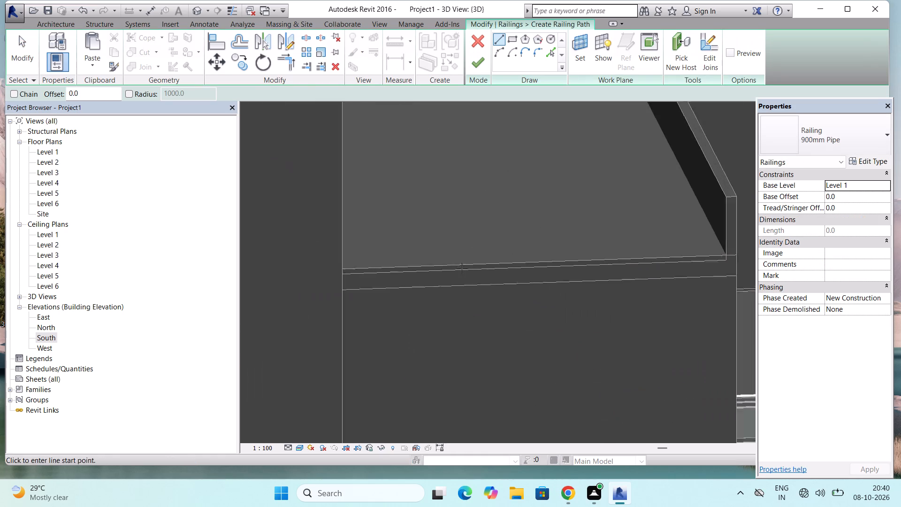
scroll(462, 268, "up", 1)
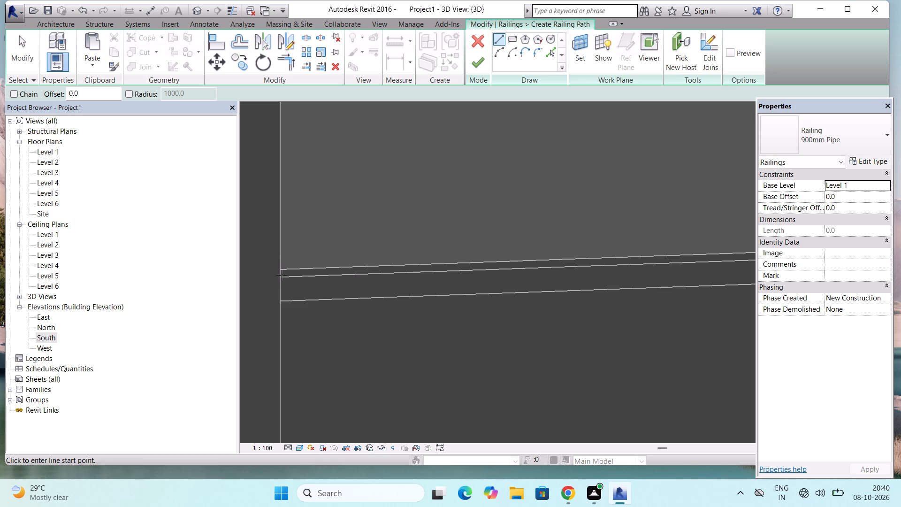
left_click(282, 275)
scroll(282, 275, "down", 7)
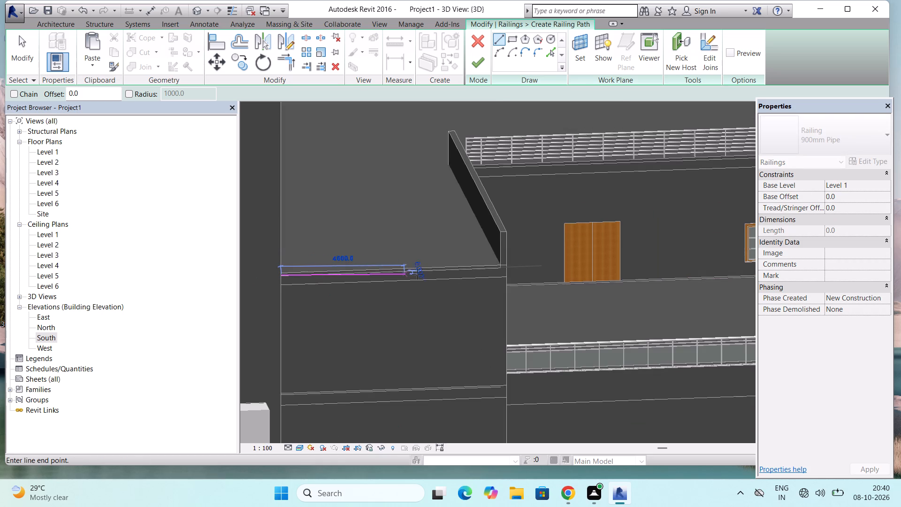
scroll(496, 266, "up", 9)
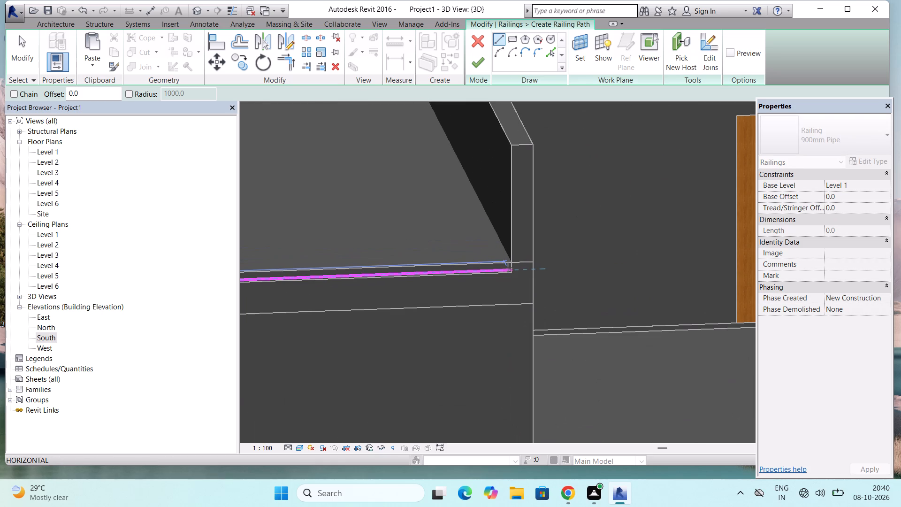
left_click(510, 269)
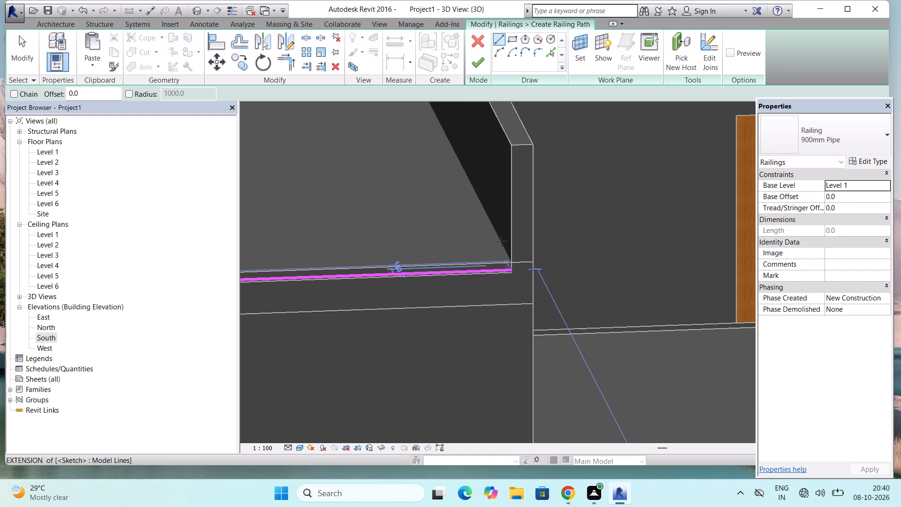
left_click(478, 63)
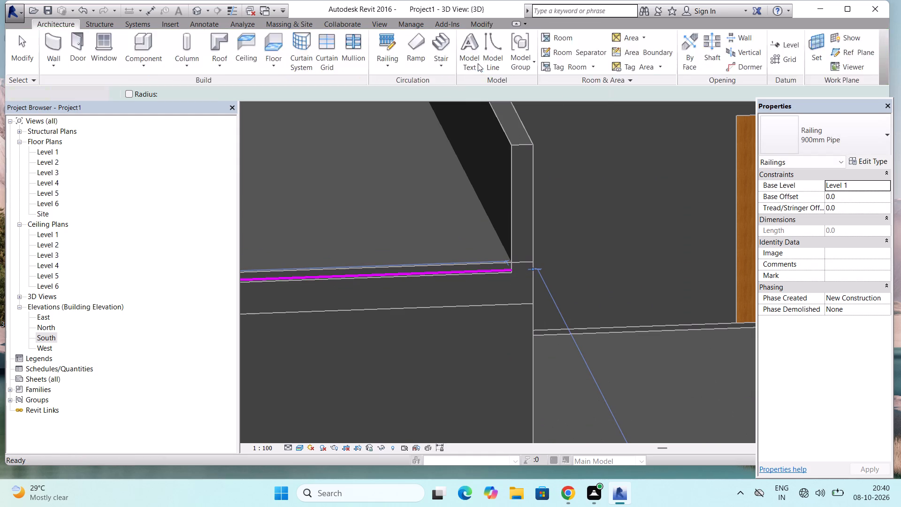
Check the new railing's location in 3D and look through the Level 5, Level 6 and Level 2 floor plans.
scroll(500, 135, "down", 6)
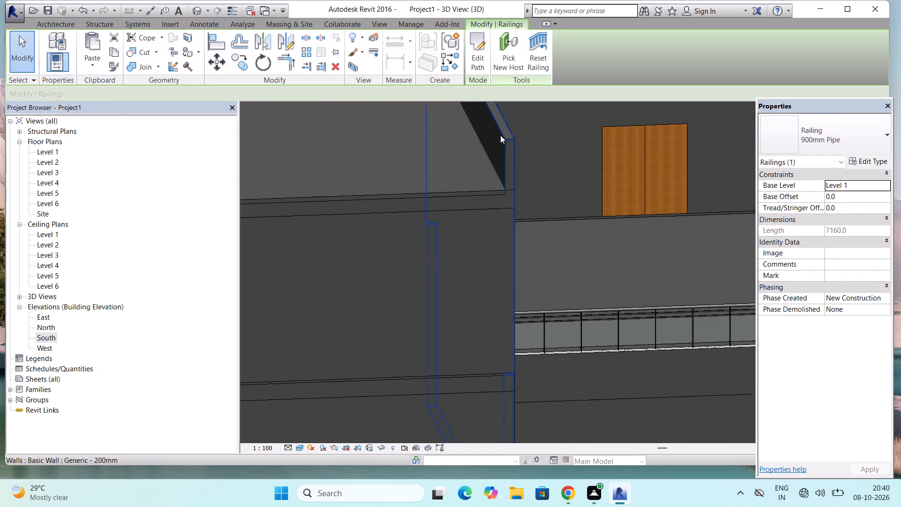
scroll(500, 135, "down", 7)
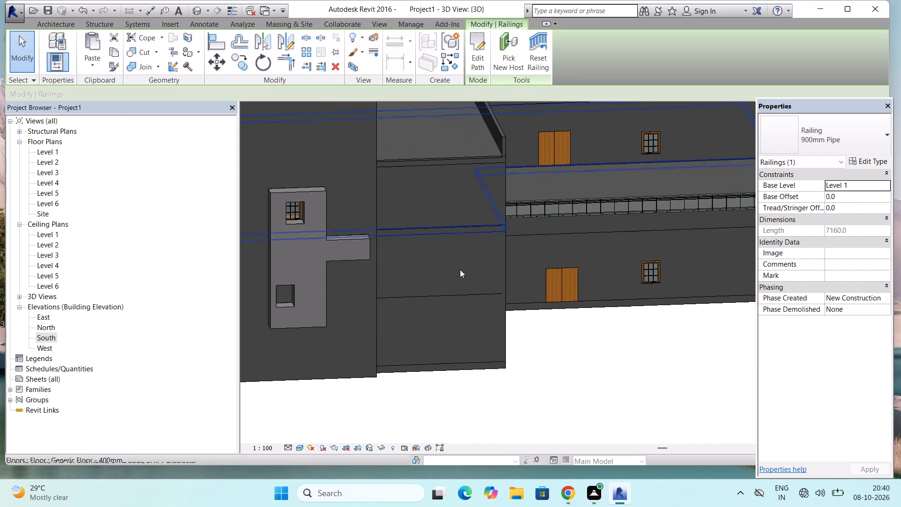
left_click(48, 152)
double_click(49, 194)
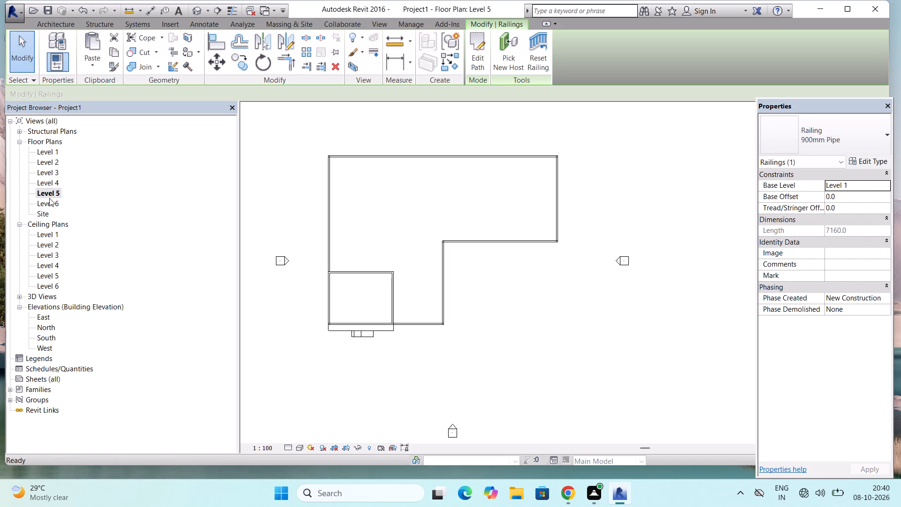
double_click(49, 200)
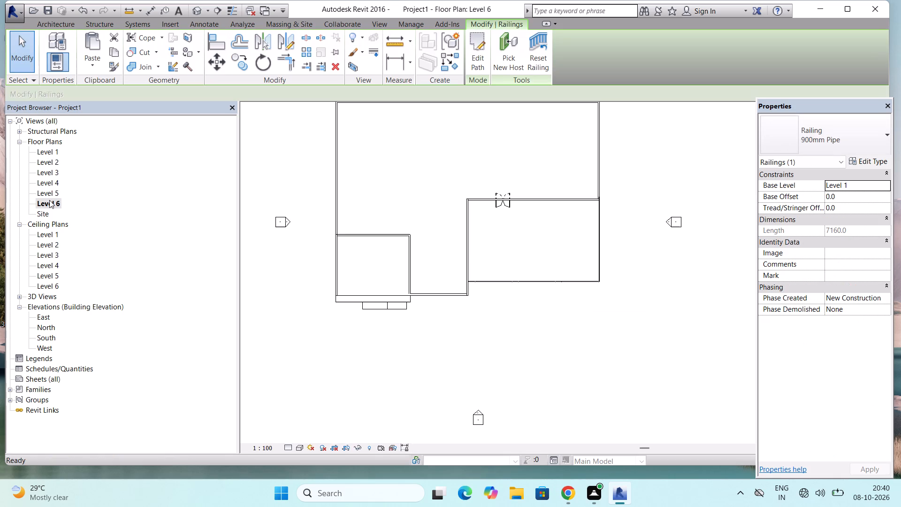
double_click(55, 150)
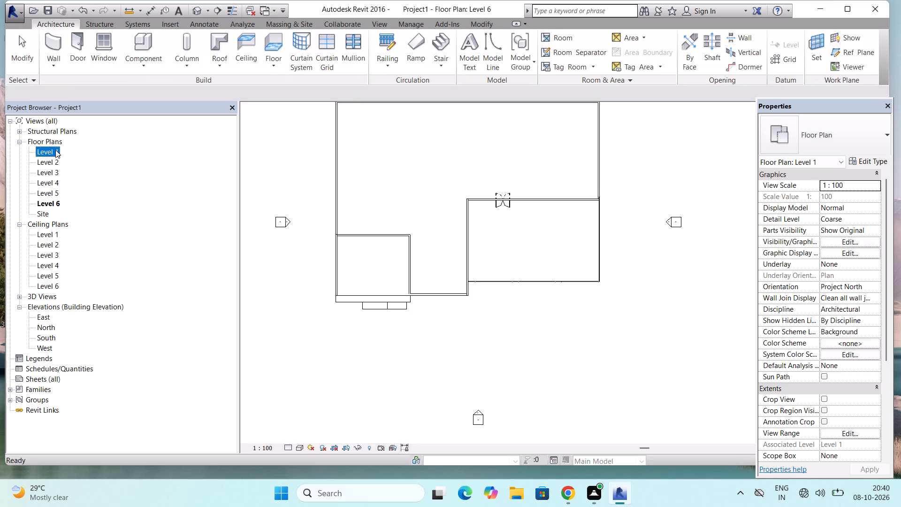
double_click(53, 166)
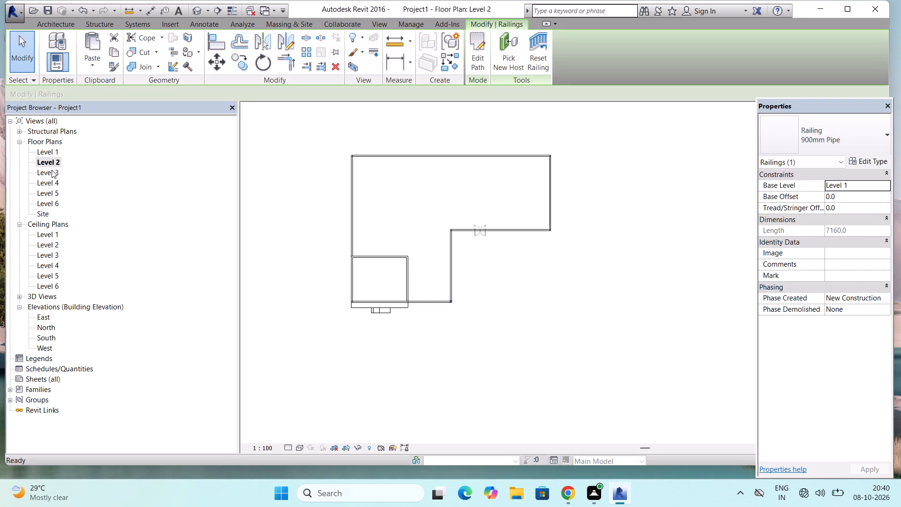
On the Level 5 floor plan, create a 900mm Pipe railing 7500 mm long along the south wall's outer edge, from the tower to the building corner.
double_click(45, 195)
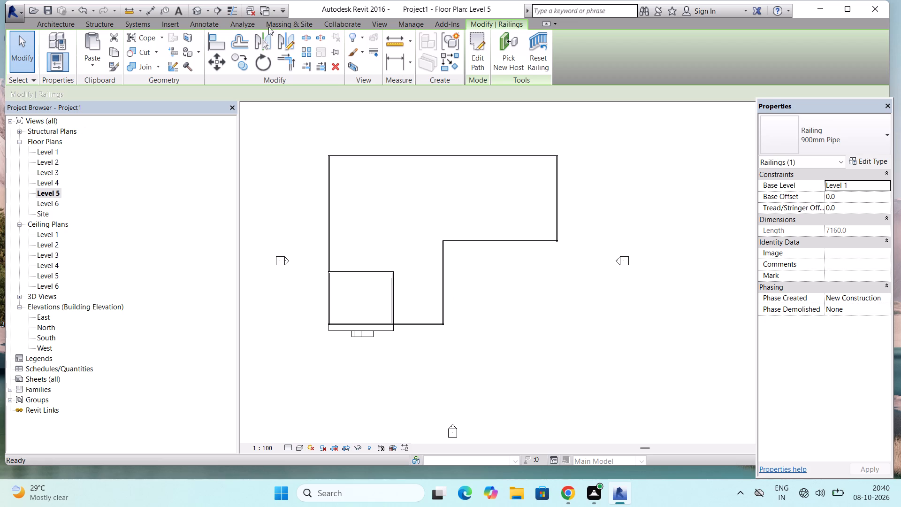
double_click(478, 53)
double_click(478, 53)
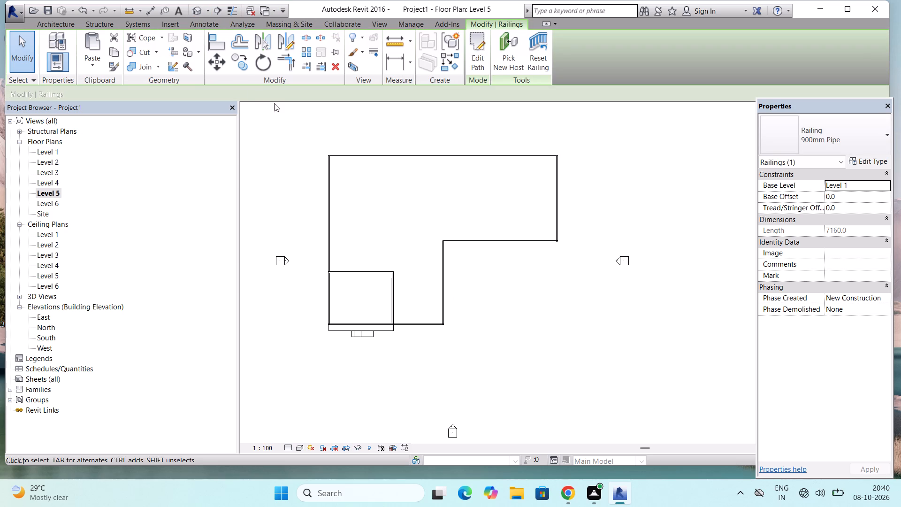
left_click(47, 23)
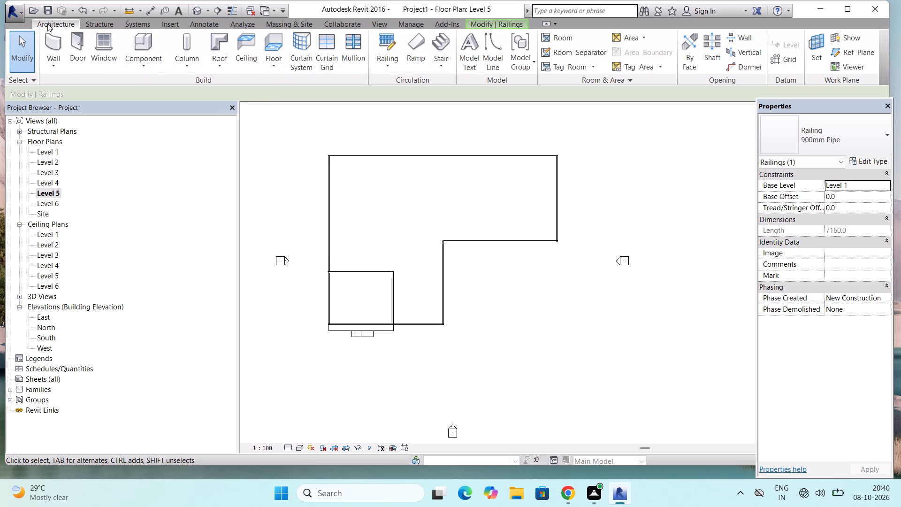
left_click(375, 49)
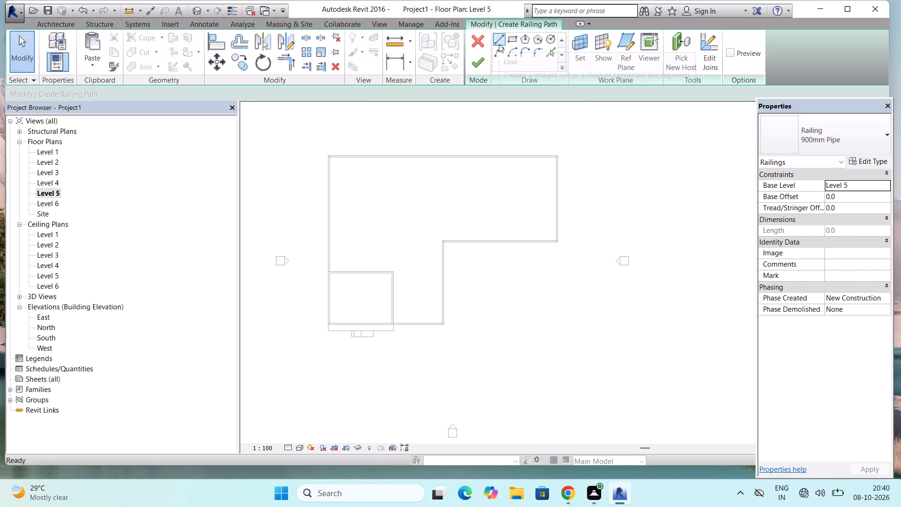
left_click(547, 55)
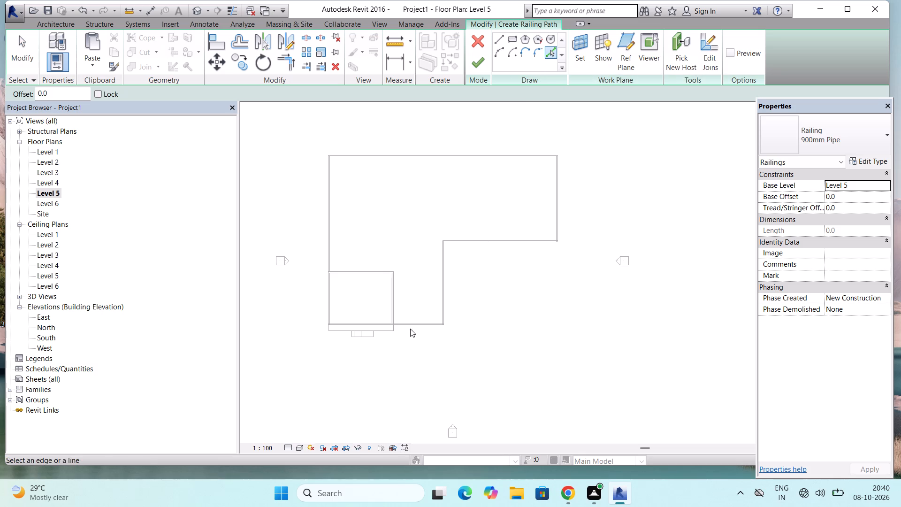
scroll(410, 326, "up", 3)
left_click(410, 326)
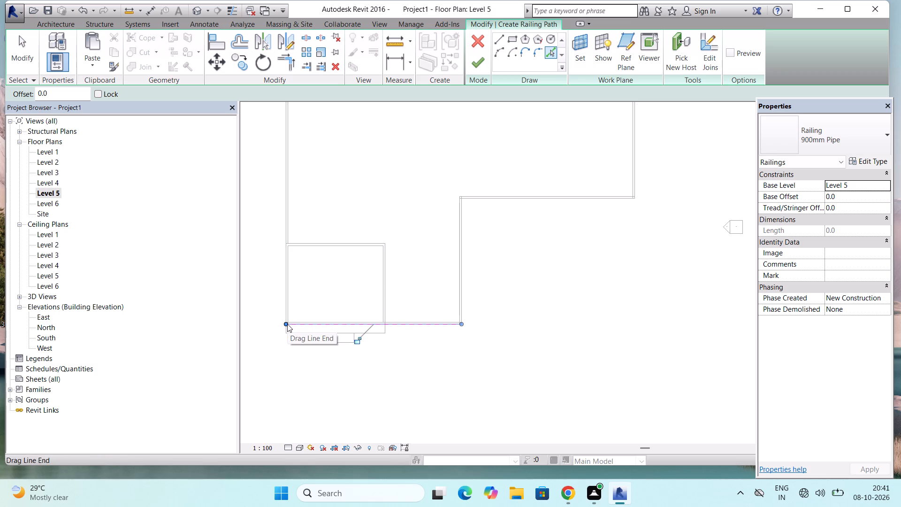
left_click_drag(287, 324, 367, 321)
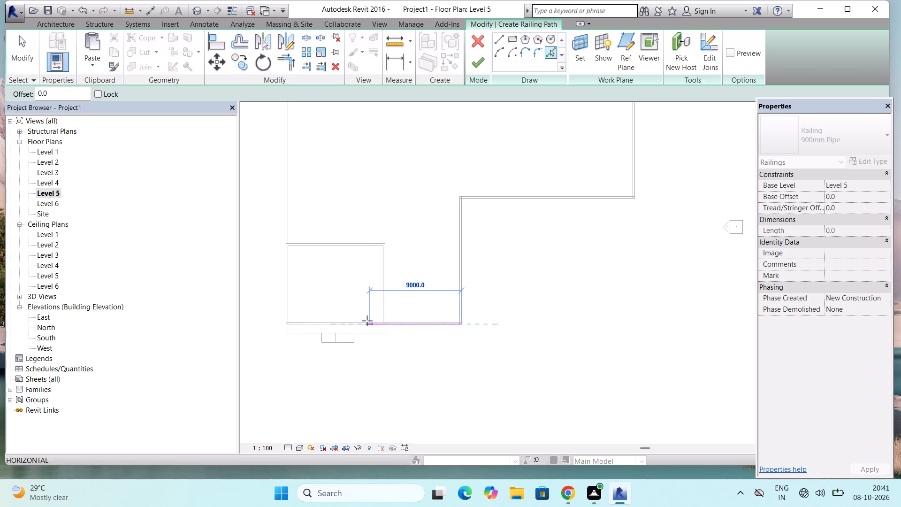
left_click_drag(367, 321, 388, 320)
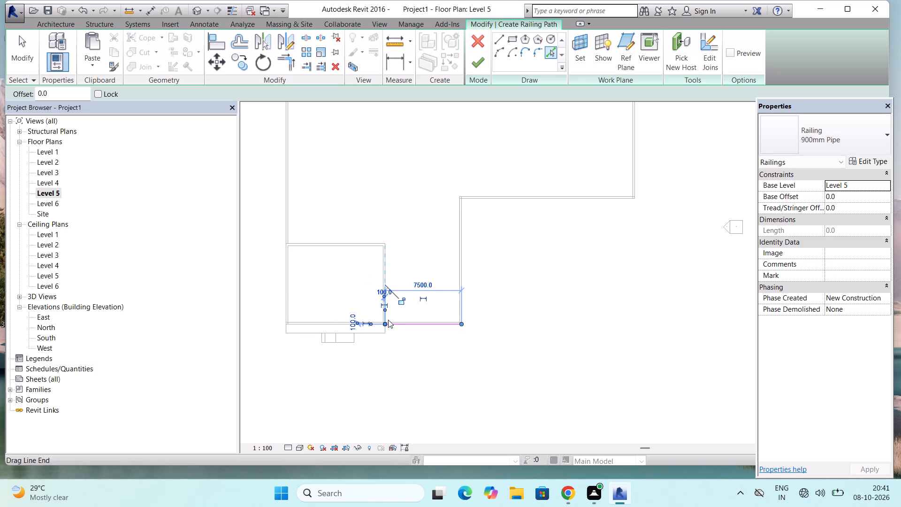
key("Escape")
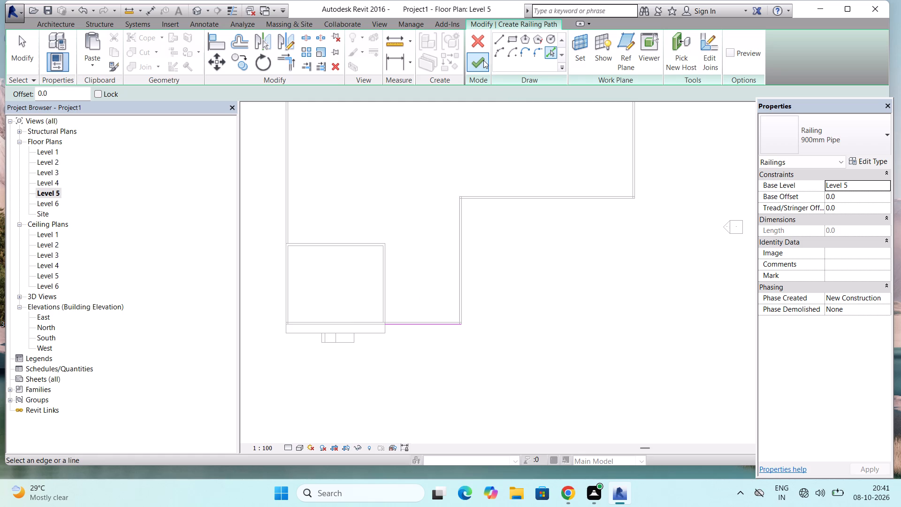
left_click(483, 60)
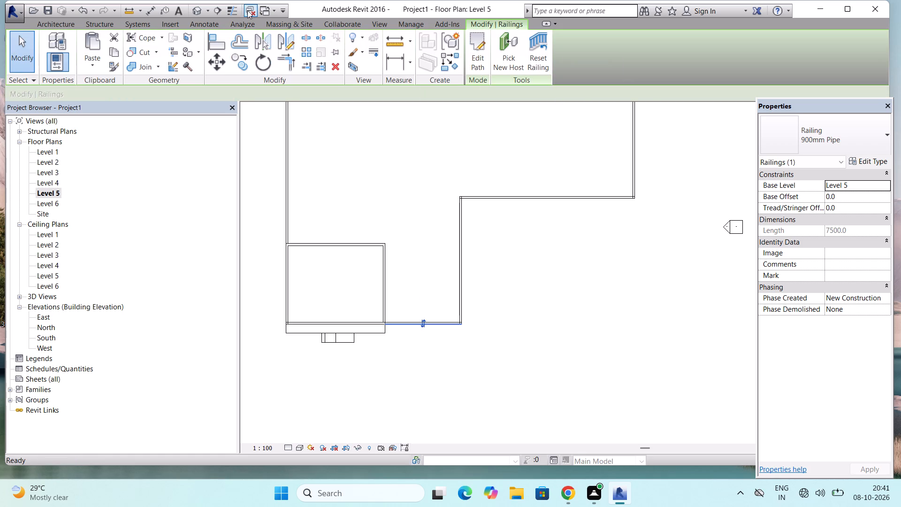
Examine the Level 5 pipe railing in 3D from several angles, checking its height on the south wall and its end at the building corner.
left_click(199, 12)
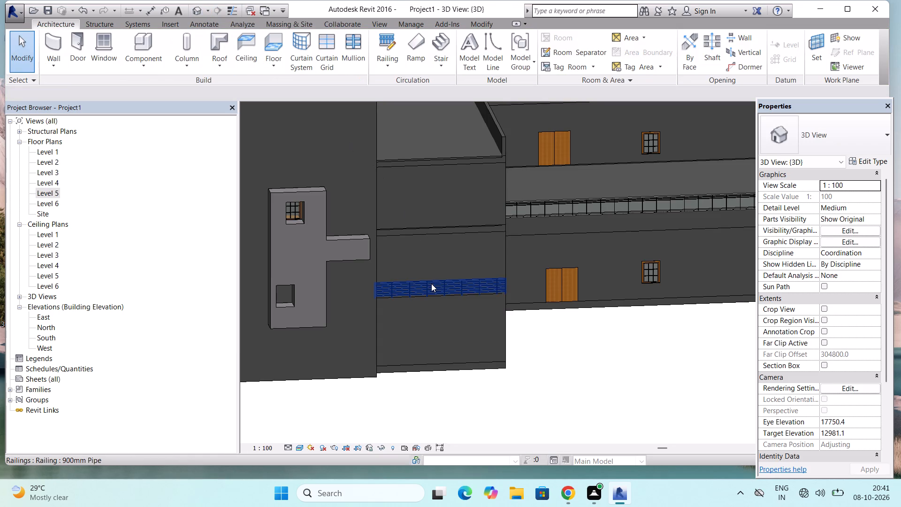
left_click(431, 284)
scroll(431, 284, "up", 5)
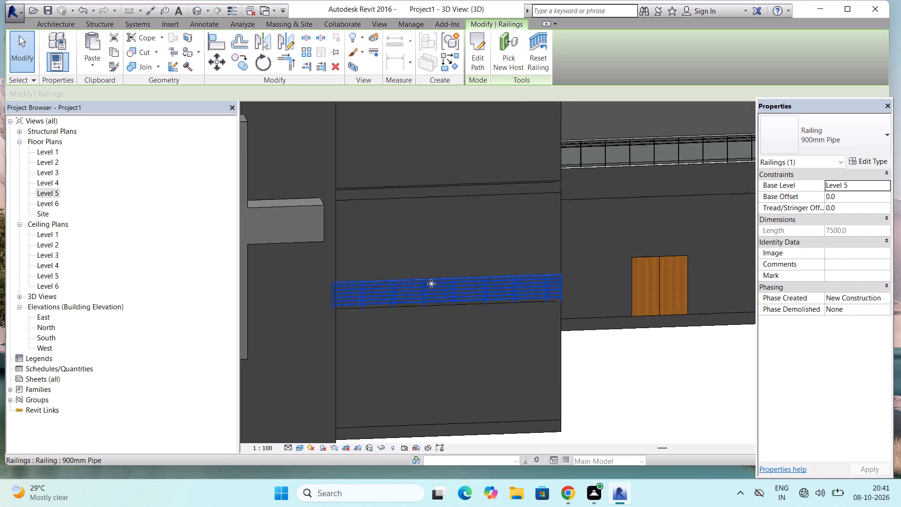
middle_click_drag(486, 304, 457, 309, "shift")
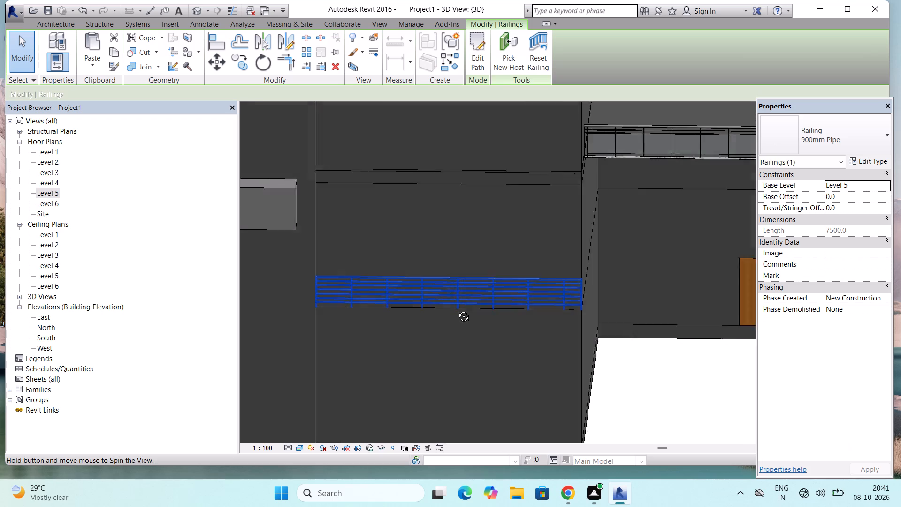
middle_click_drag(457, 309, 394, 304, "shift")
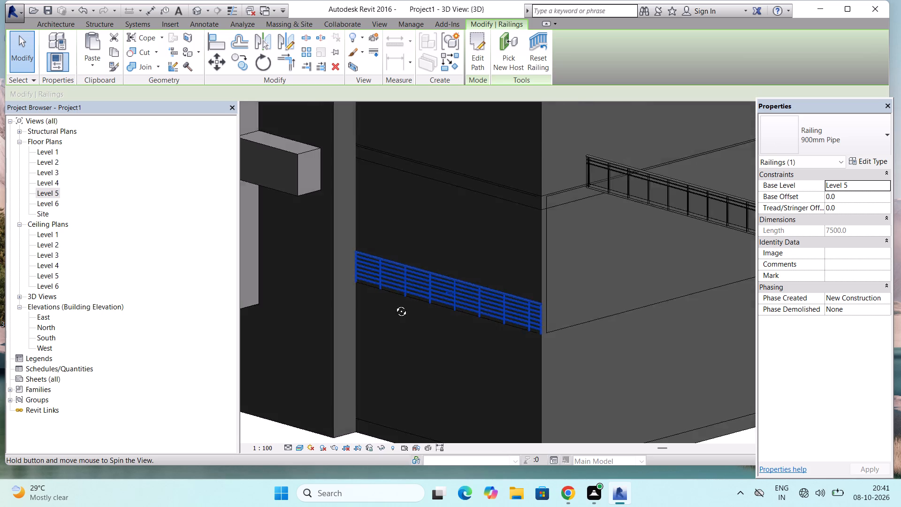
middle_click_drag(394, 304, 469, 281, "shift")
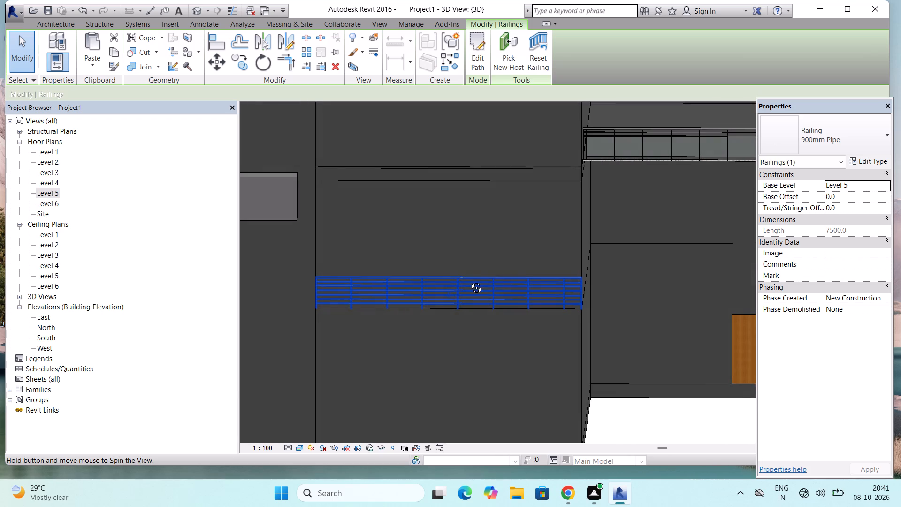
middle_click_drag(469, 281, 398, 292, "shift")
scroll(404, 256, "down", 1)
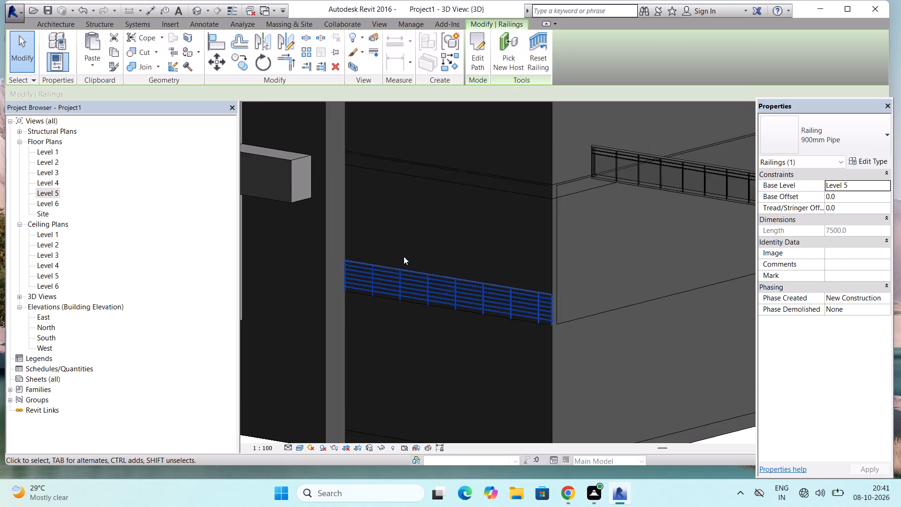
scroll(404, 256, "down", 5)
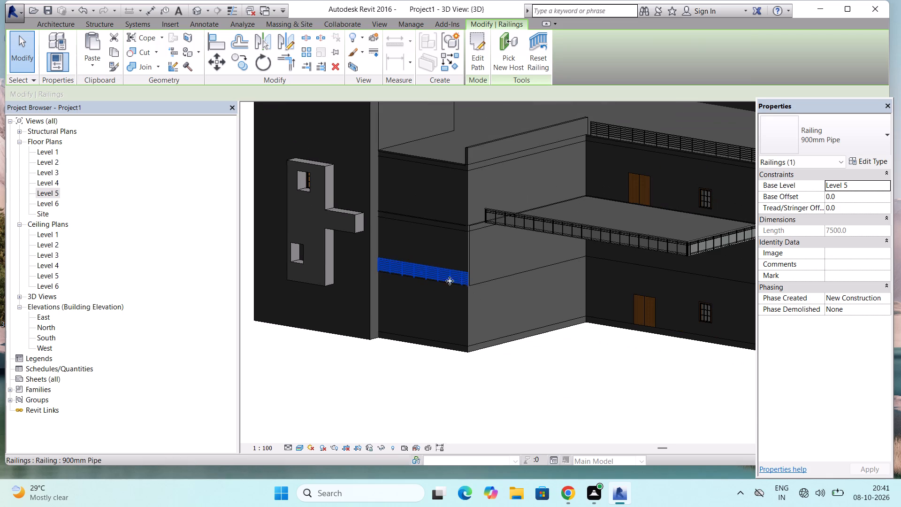
scroll(462, 285, "up", 7)
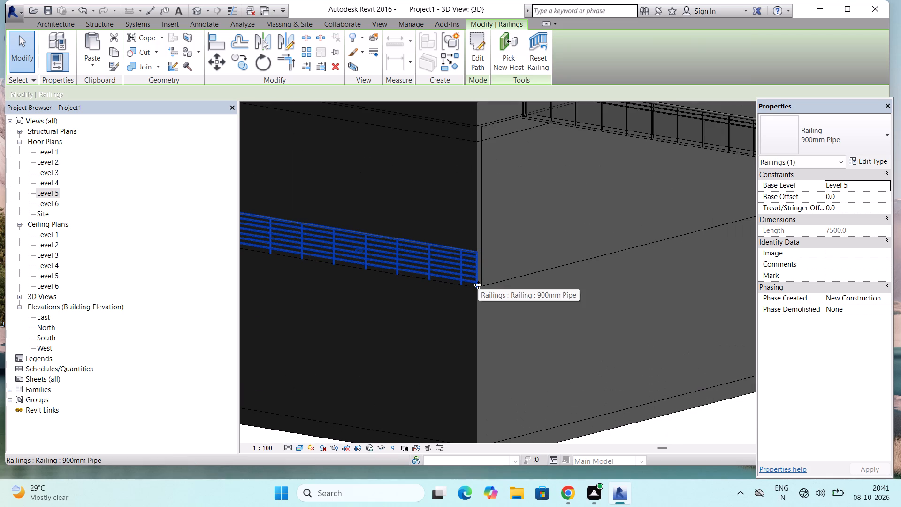
Try to move the Level 5 pipe railing up the south wall towards the lower roof edge.
left_click_drag(478, 285, 479, 197)
scroll(468, 216, "down", 4)
scroll(436, 341, "down", 5)
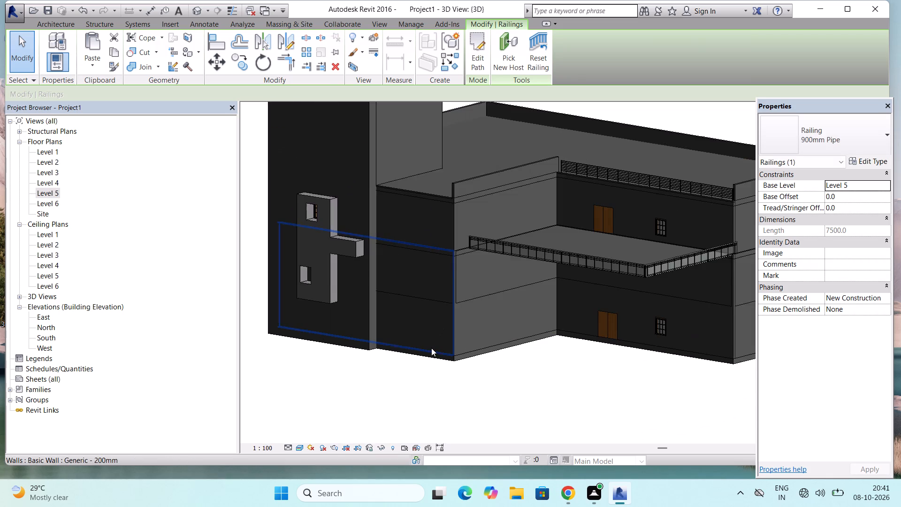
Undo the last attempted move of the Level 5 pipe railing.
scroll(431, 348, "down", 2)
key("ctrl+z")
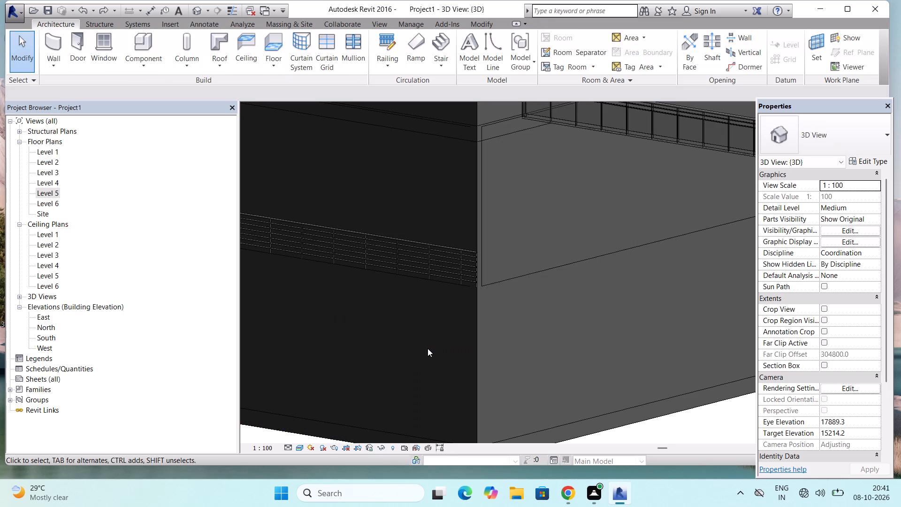
In the South elevation, move the Level 5 pipe railing up to the roof edge, level with the neighbouring roof railing, at base offset about 8026 mm.
double_click(46, 334)
scroll(439, 322, "down", 5)
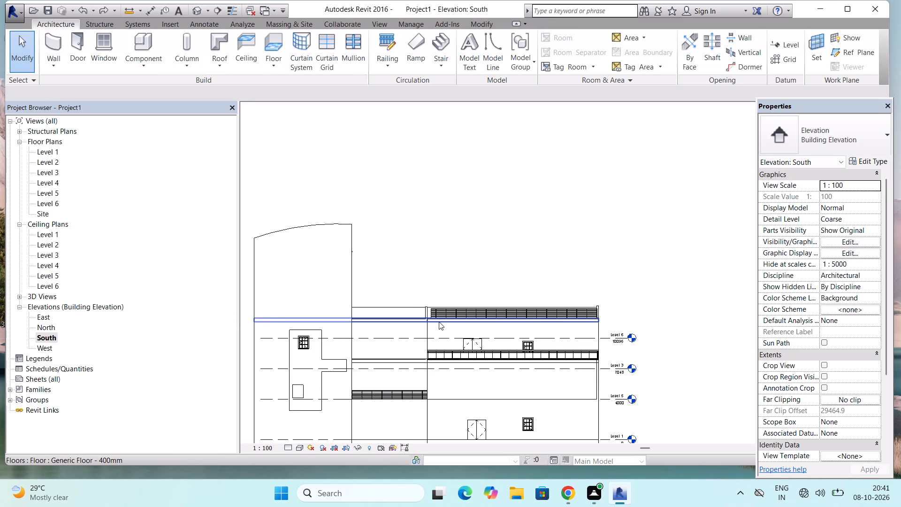
scroll(439, 322, "down", 1)
scroll(415, 387, "up", 3)
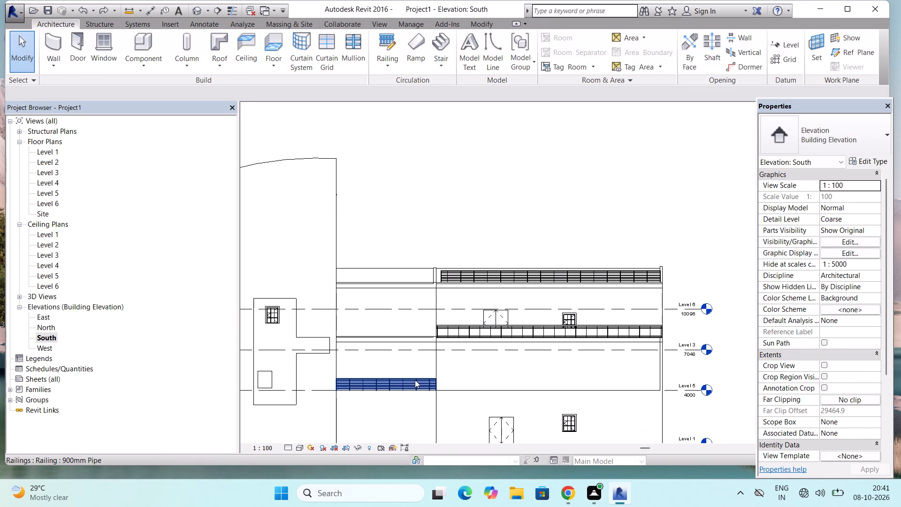
left_click(415, 380)
scroll(429, 378, "up", 5)
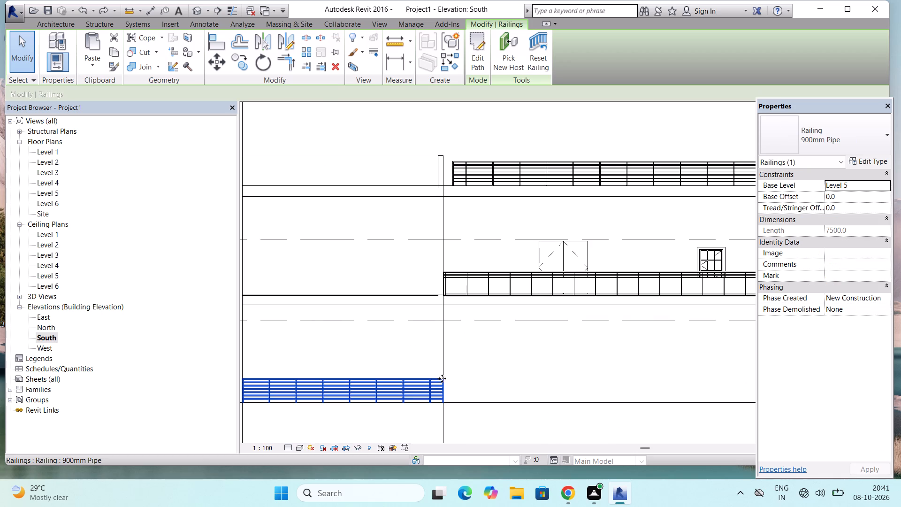
left_click_drag(443, 382, 449, 258)
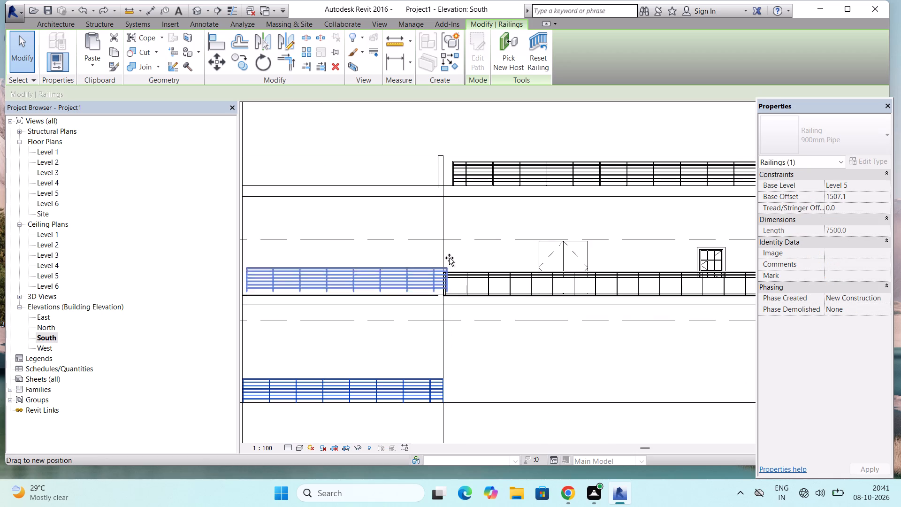
left_click_drag(449, 258, 443, 165)
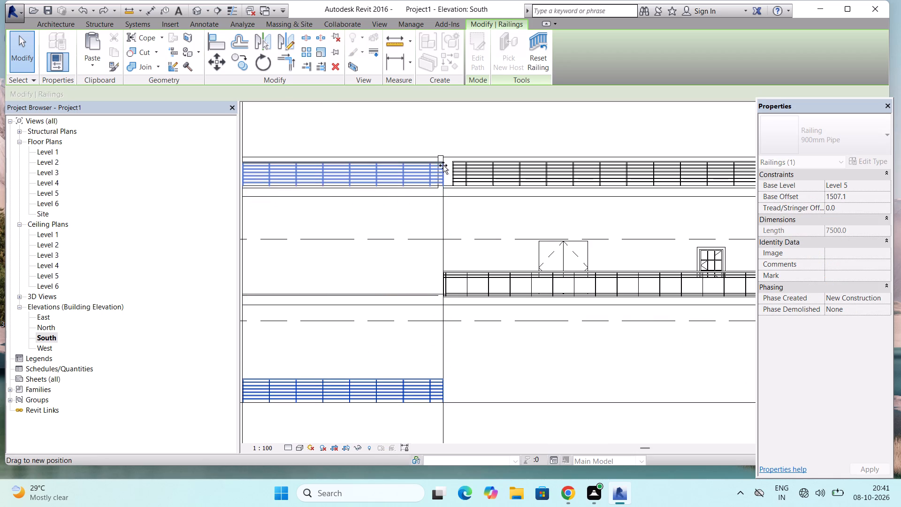
left_click_drag(443, 165, 442, 168)
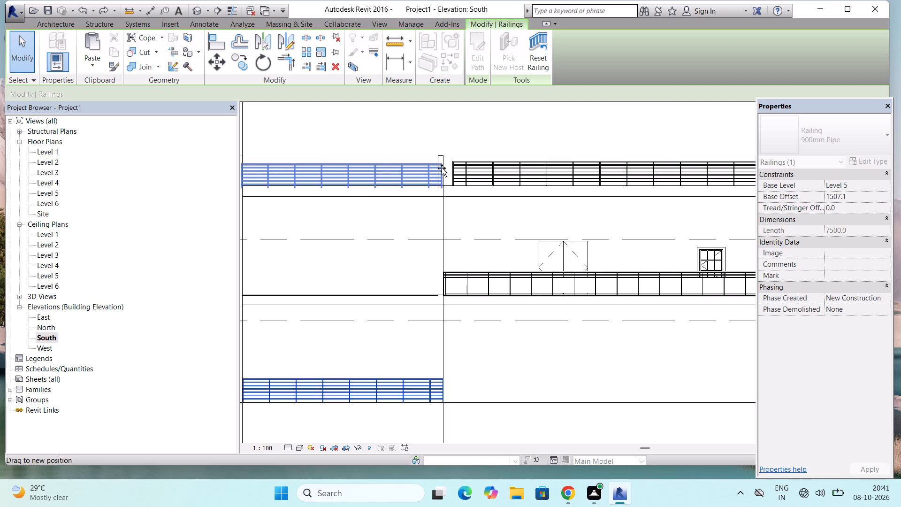
left_click_drag(442, 168, 441, 169)
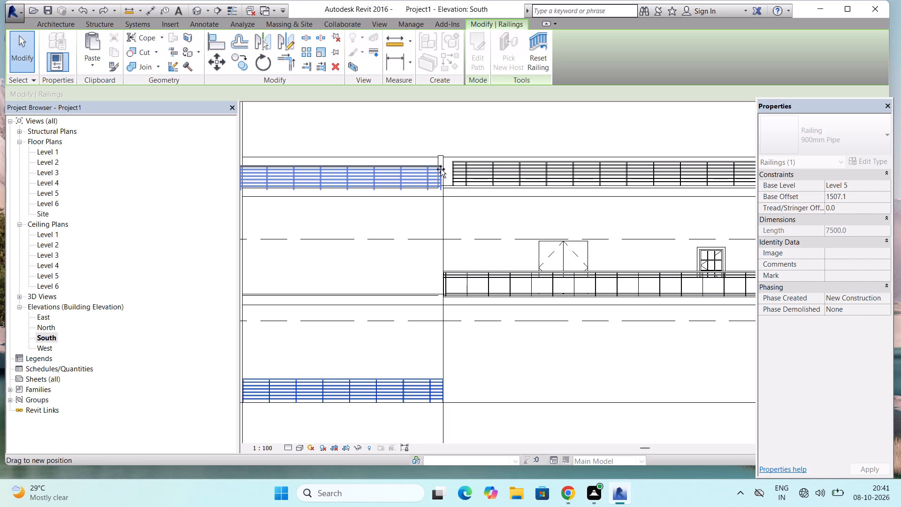
left_click_drag(441, 169, 443, 169)
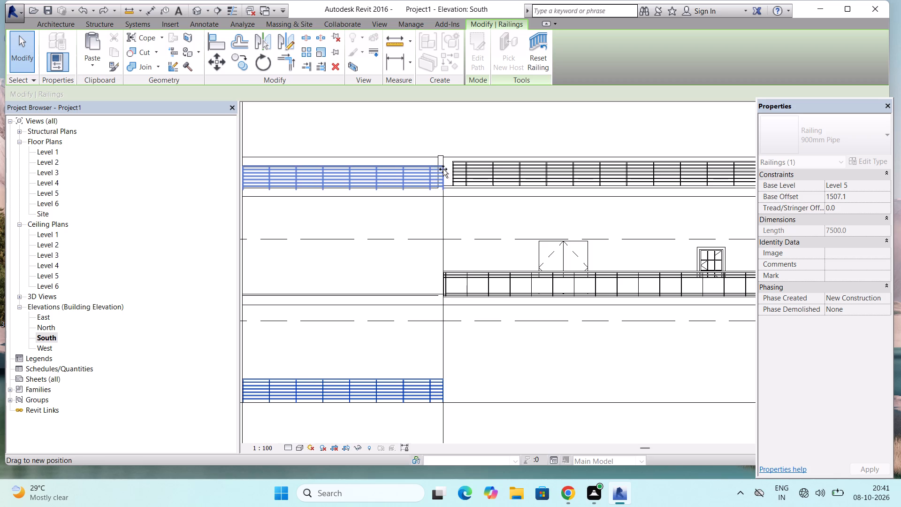
left_click_drag(443, 169, 440, 169)
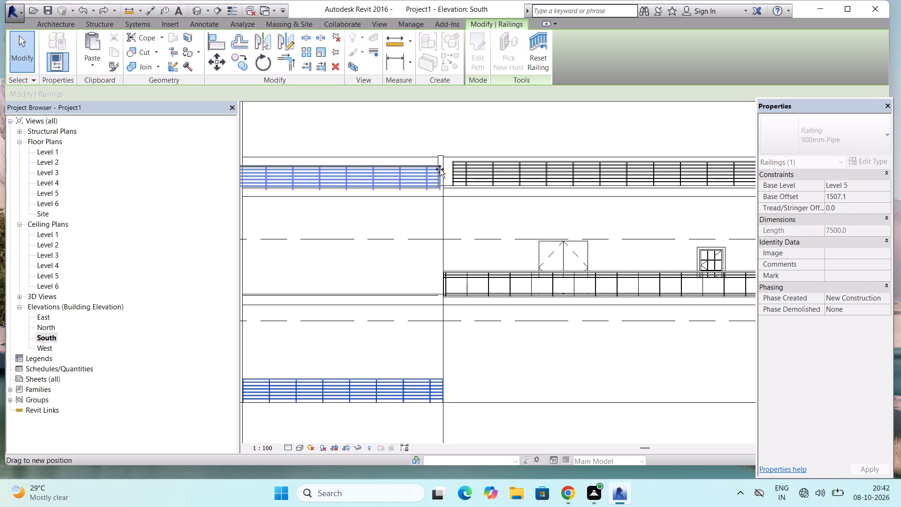
left_click_drag(440, 169, 435, 169)
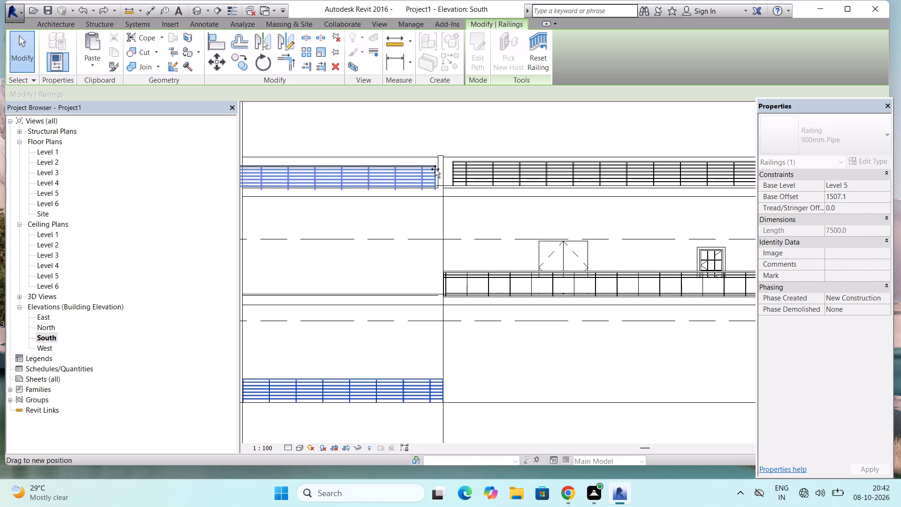
left_click_drag(435, 169, 435, 165)
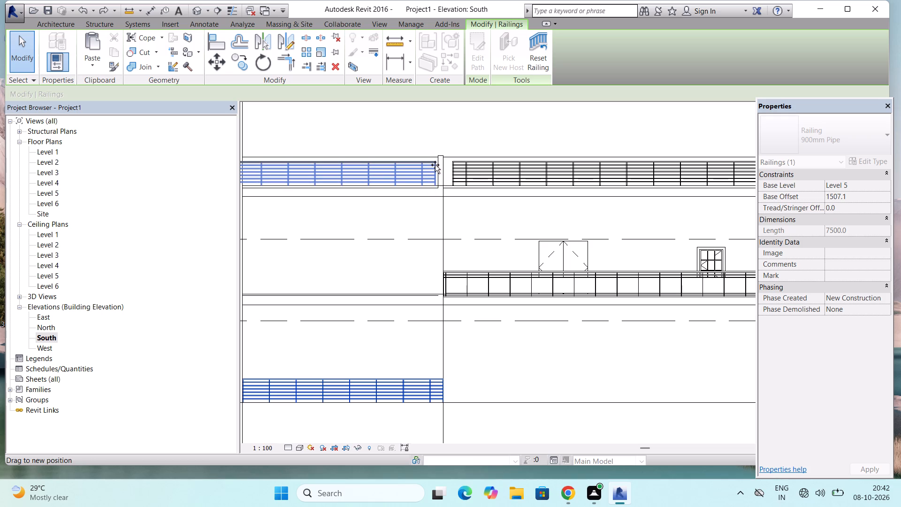
left_click_drag(435, 165, 435, 167)
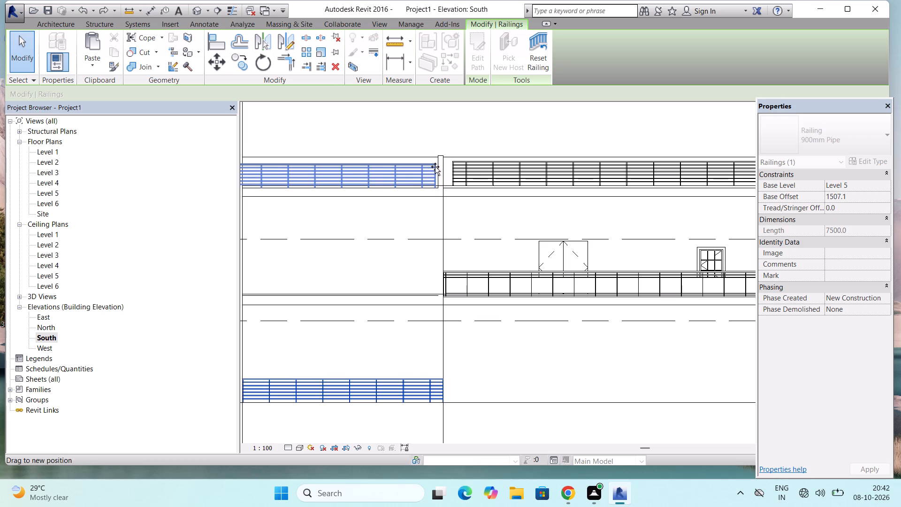
left_click_drag(435, 167, 438, 167)
scroll(435, 230, "down", 2)
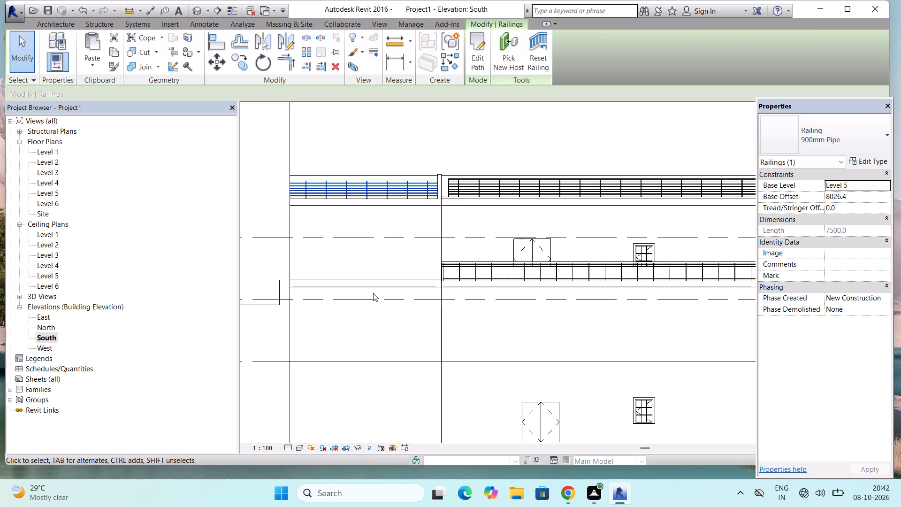
key("Escape")
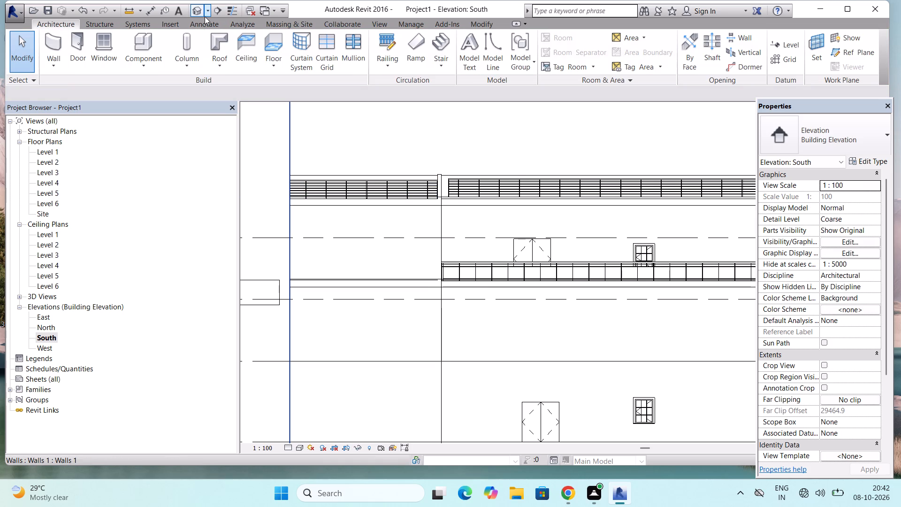
Examine in 3D how the raised railing sits on the south roof edge between the tower and the building corner.
left_click(197, 9)
scroll(504, 251, "down", 2)
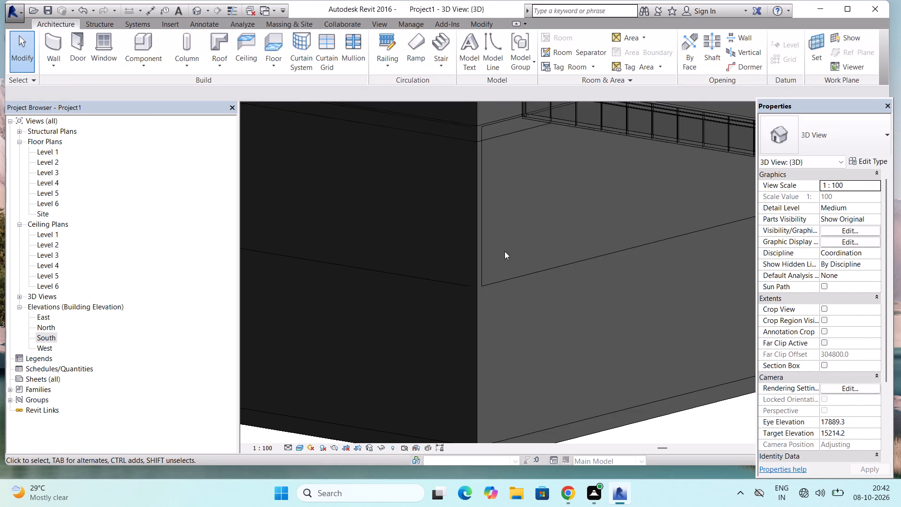
scroll(504, 251, "down", 7)
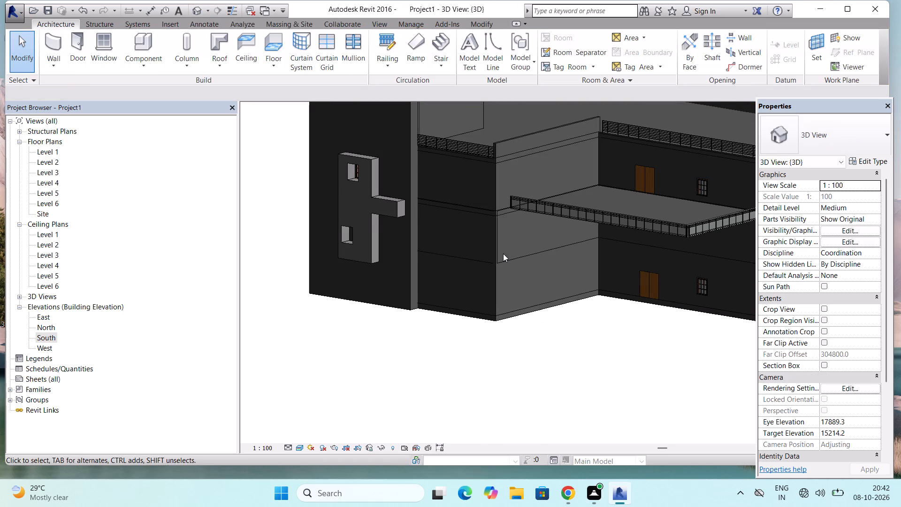
scroll(519, 158, "up", 4)
scroll(416, 278, "down", 2)
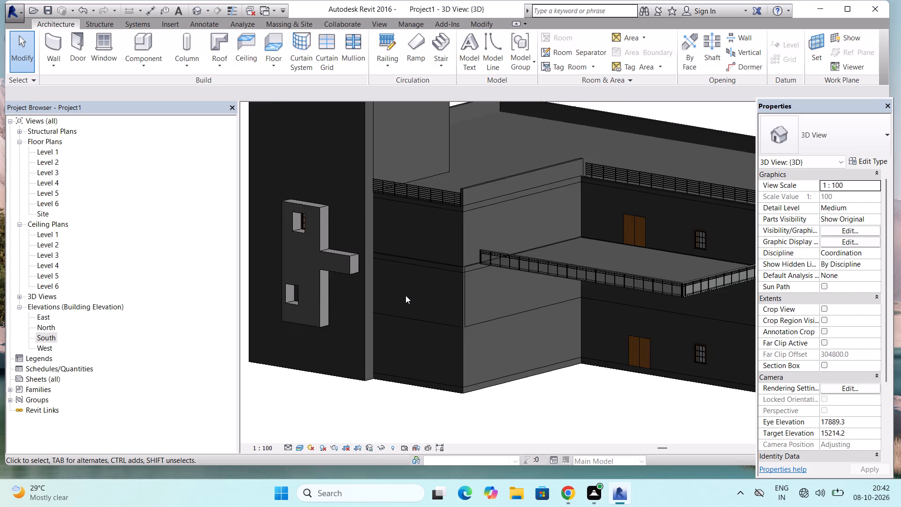
scroll(405, 295, "down", 2)
scroll(465, 178, "up", 3)
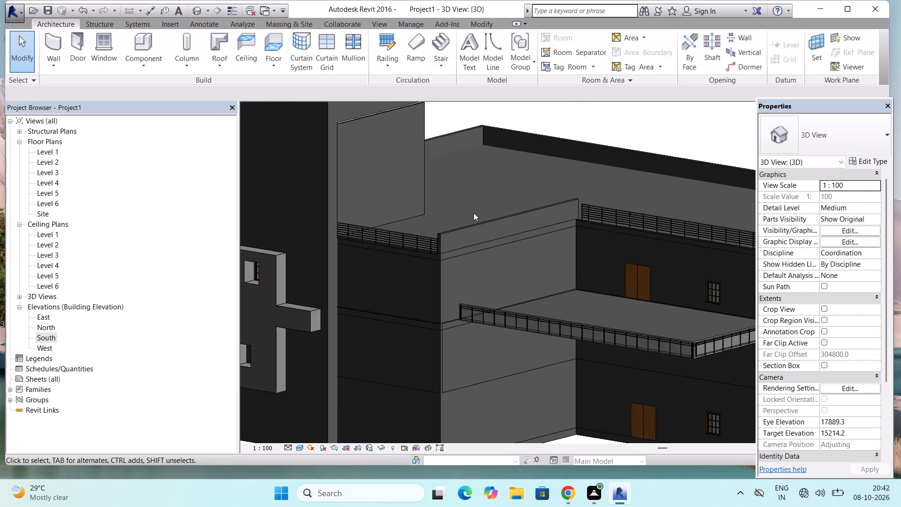
Lower the top of the return wall between the two roof railings to about 8900 mm unconnected height, in line with the adjoining railing.
scroll(473, 213, "up", 4)
left_click(475, 235)
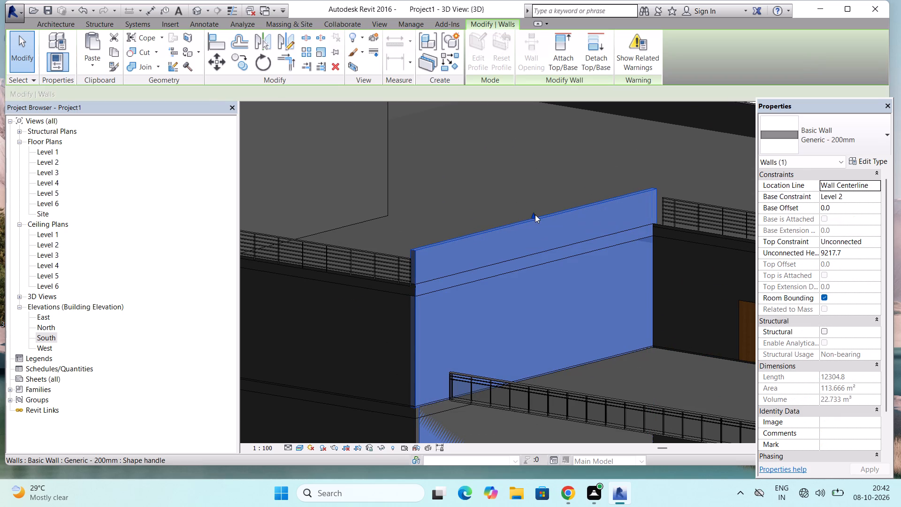
left_click_drag(534, 215, 534, 224)
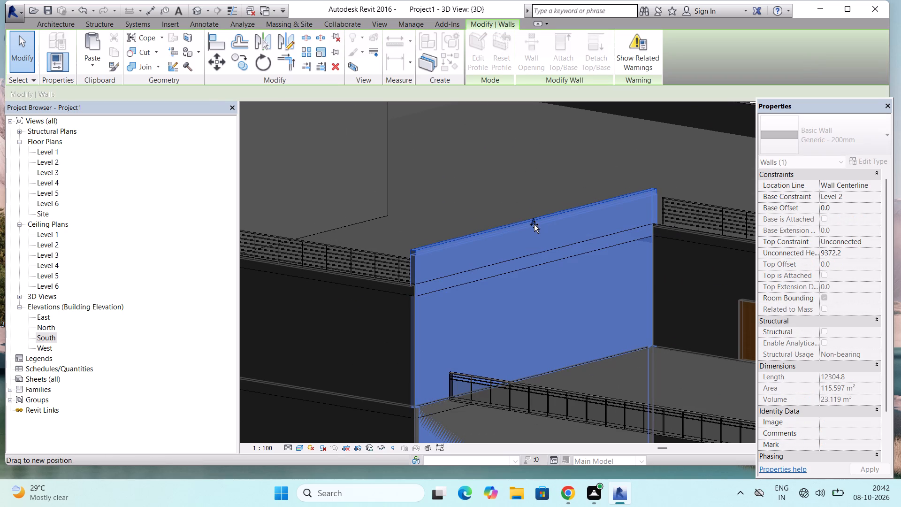
left_click_drag(534, 224, 534, 229)
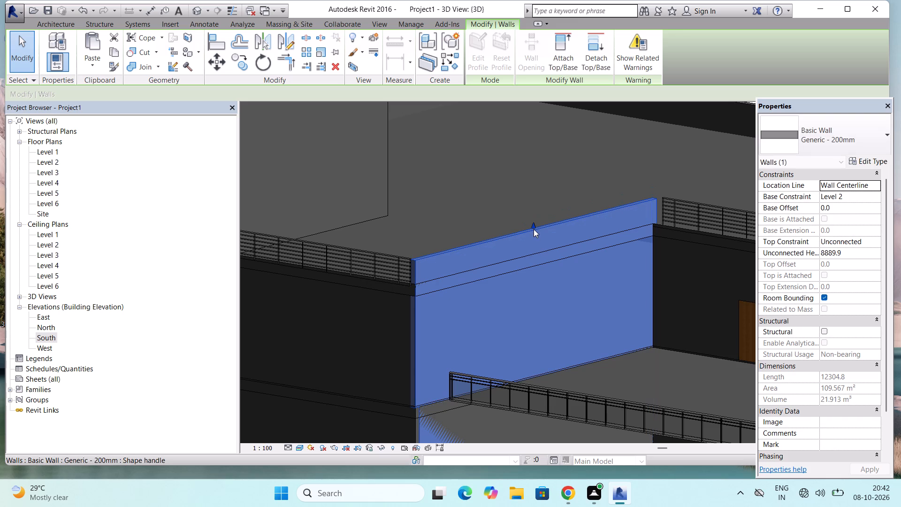
scroll(476, 248, "up", 4)
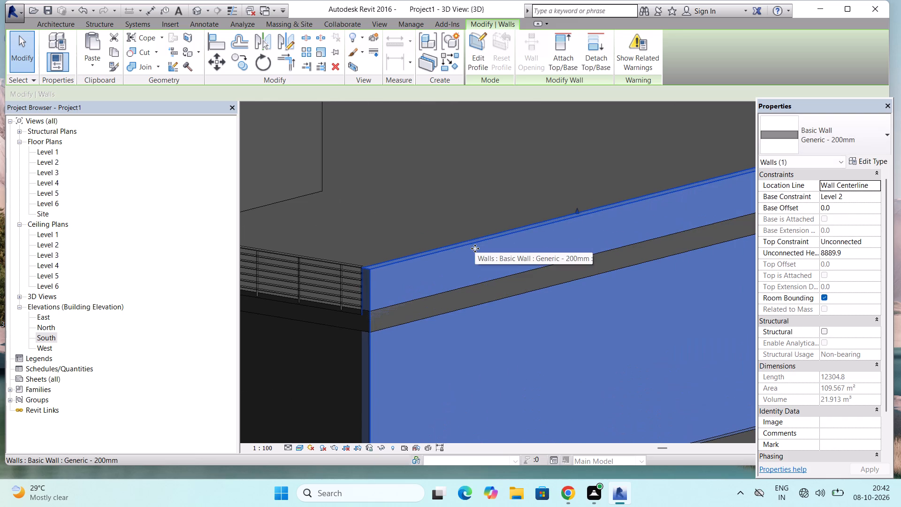
scroll(482, 253, "down", 2)
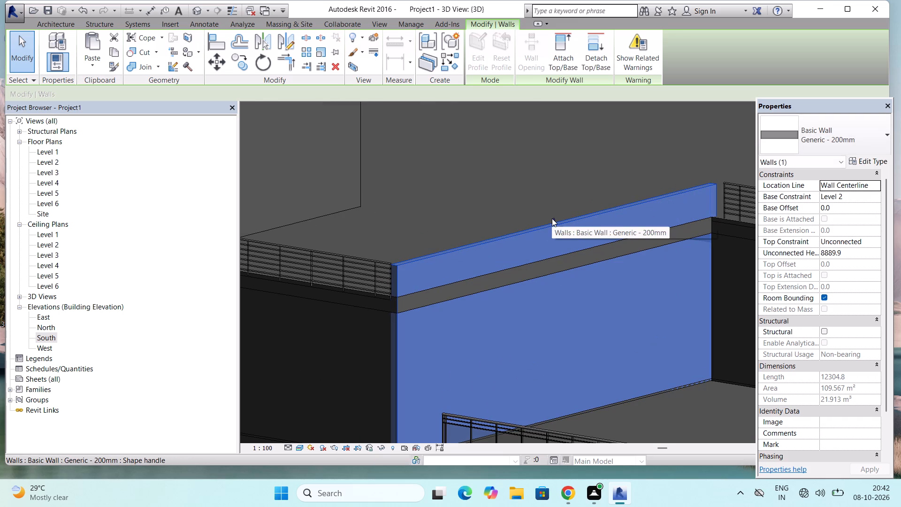
left_click_drag(554, 218, 550, 211)
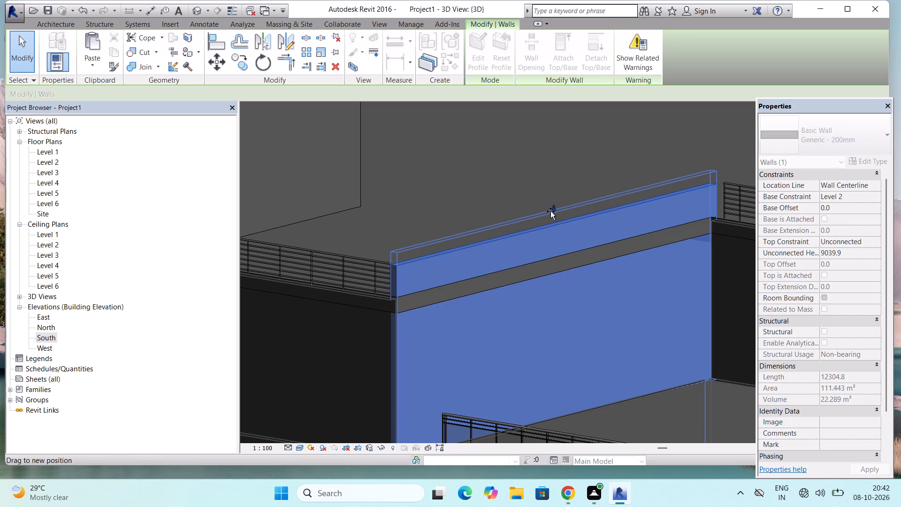
left_click_drag(550, 211, 552, 224)
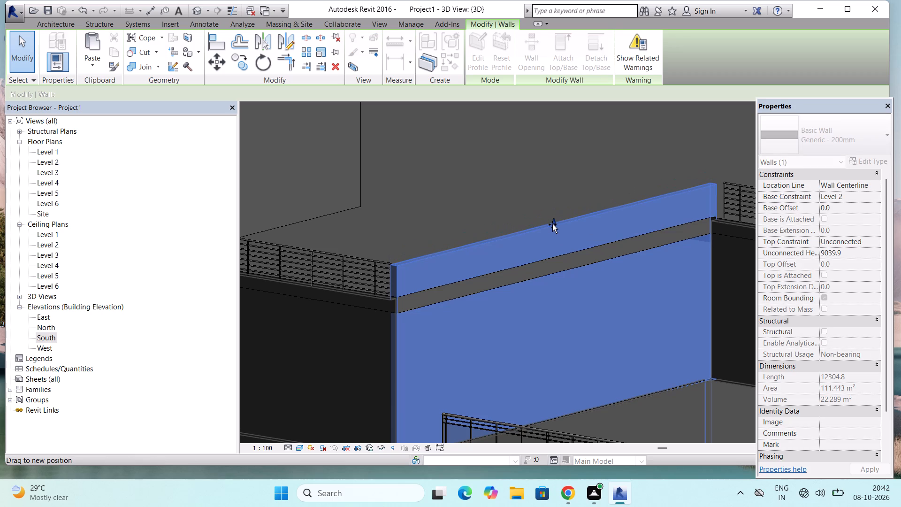
left_click_drag(552, 224, 551, 223)
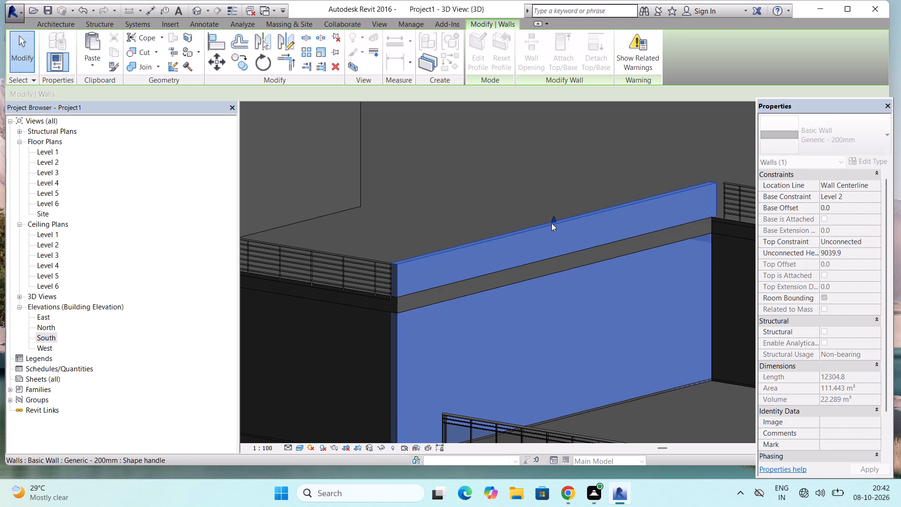
key("Escape")
Examine the lowered parapet, the roof railings and the tower's window surround in the 3D view.
scroll(400, 225, "down", 11)
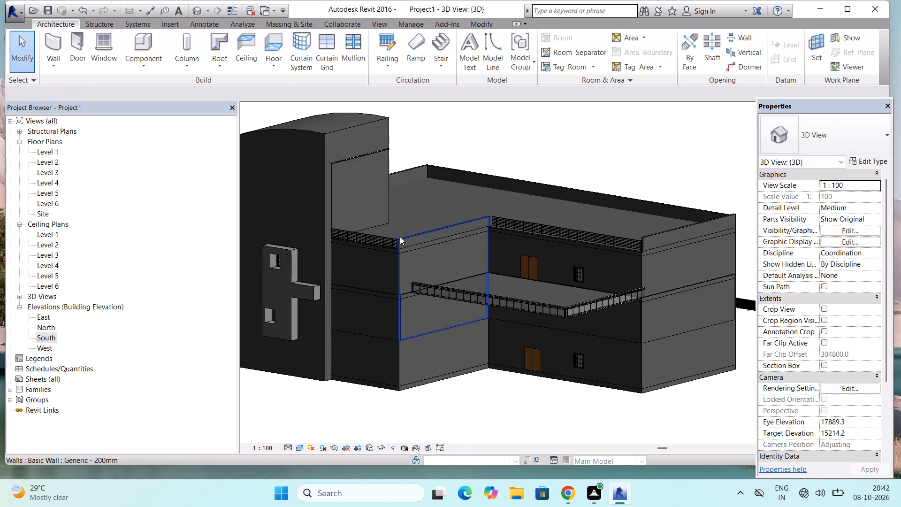
scroll(400, 237, "down", 1)
scroll(372, 259, "up", 4)
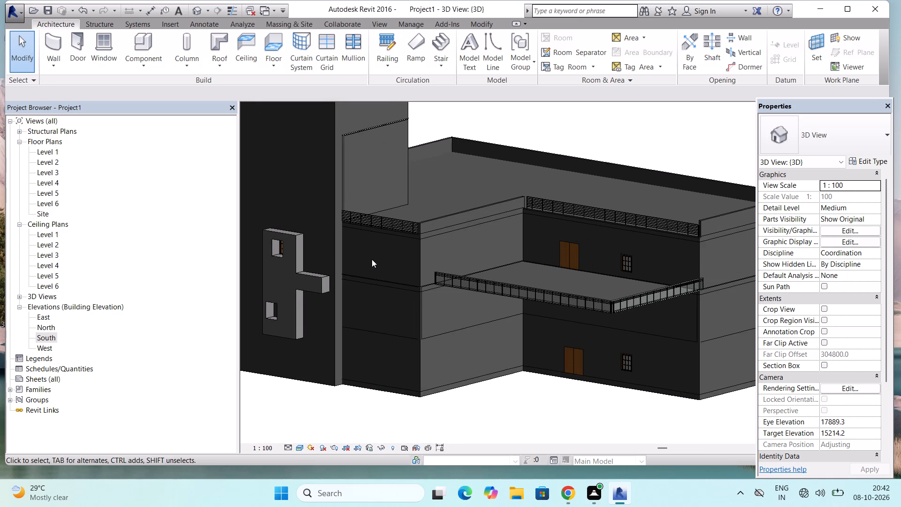
scroll(372, 259, "up", 3)
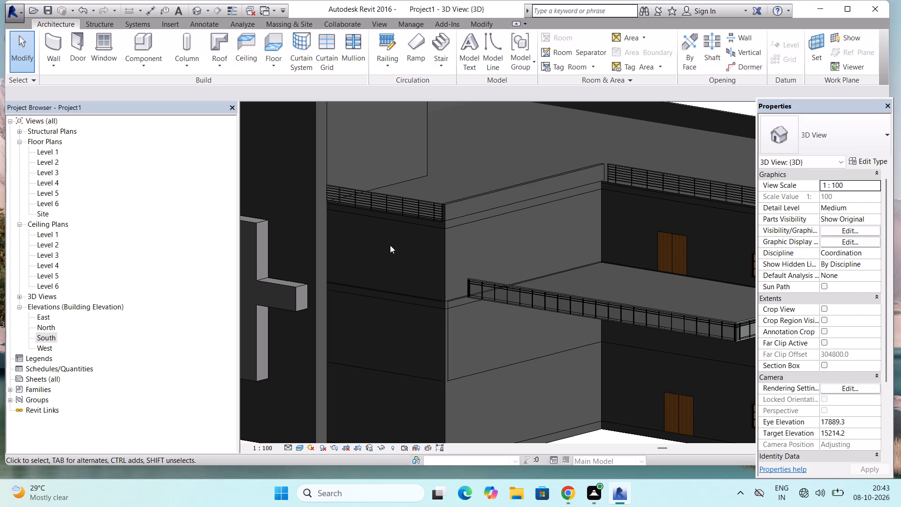
scroll(426, 245, "down", 3)
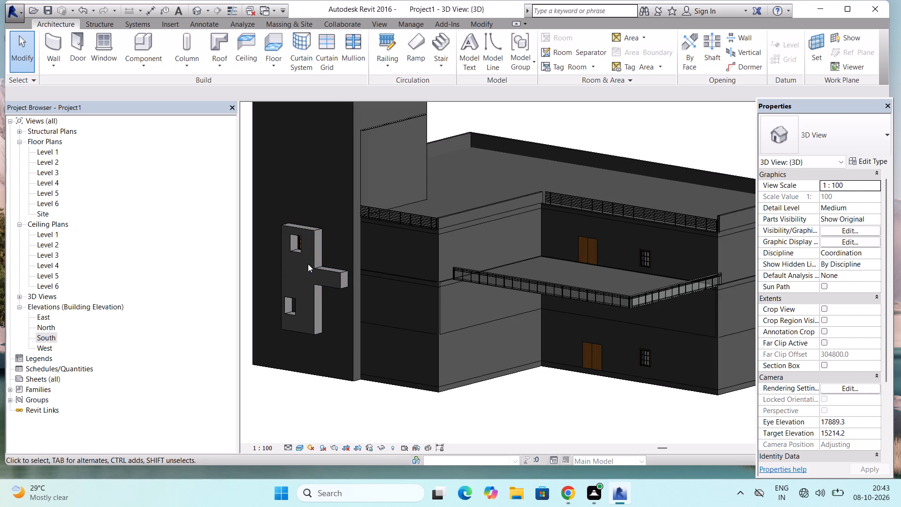
scroll(426, 250, "down", 1)
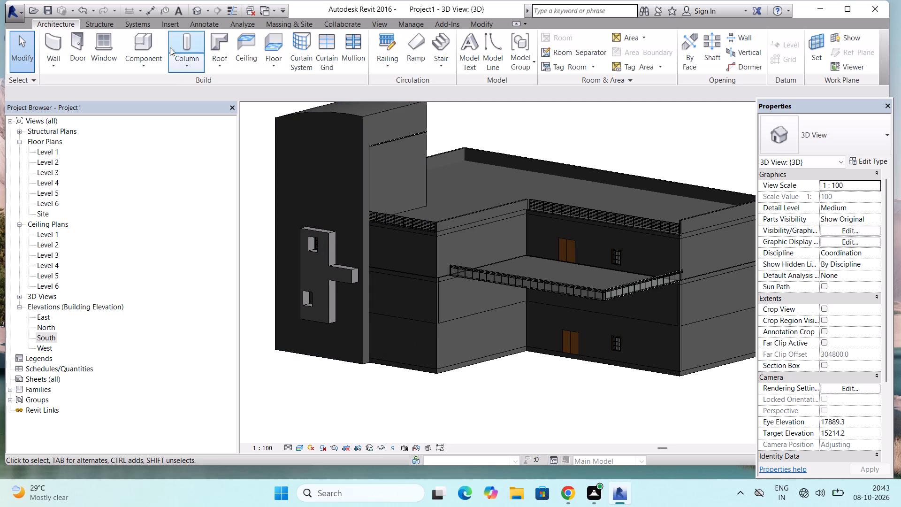
Start a new in-place model in the Windows family category, keeping the suggested name.
left_click(140, 62)
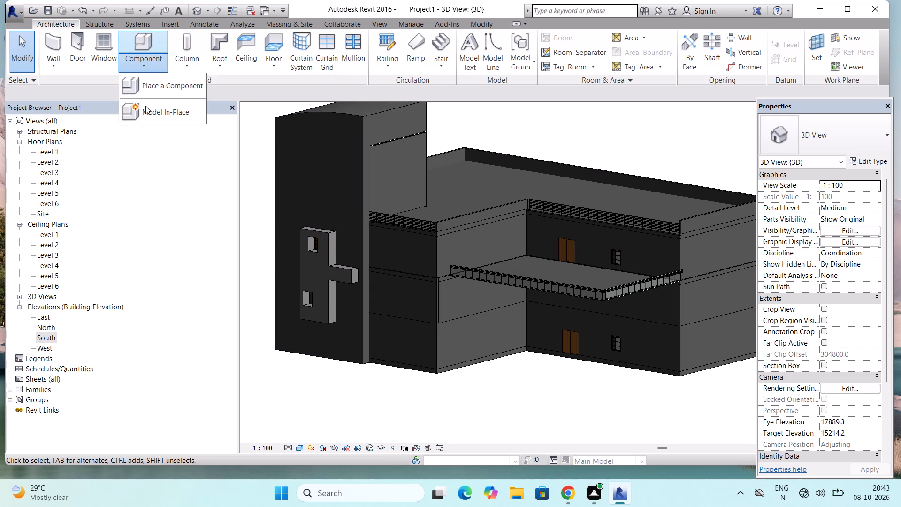
left_click(145, 106)
scroll(416, 195, "down", 2)
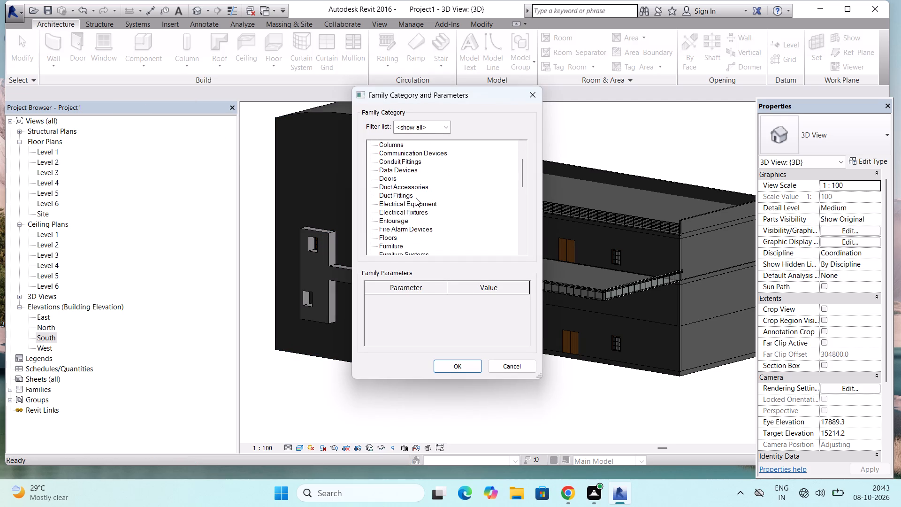
scroll(416, 198, "down", 20)
scroll(416, 198, "down", 11)
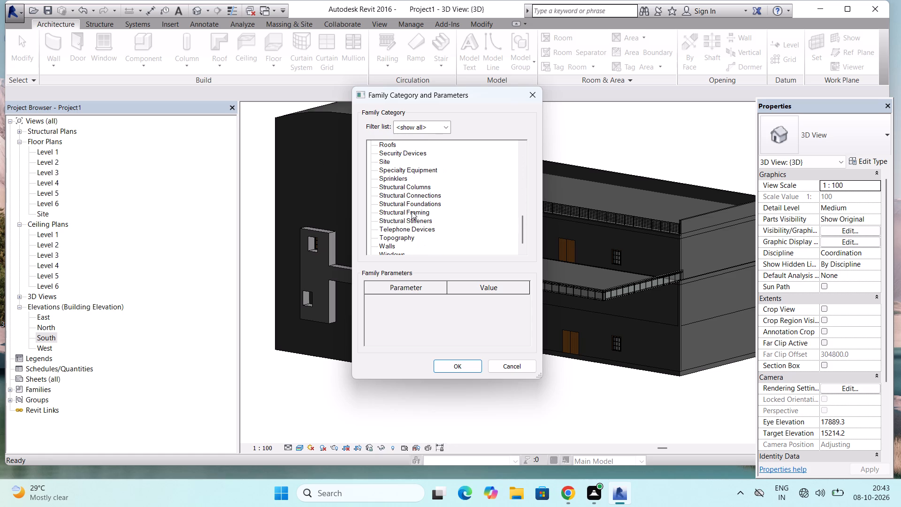
scroll(412, 211, "down", 2)
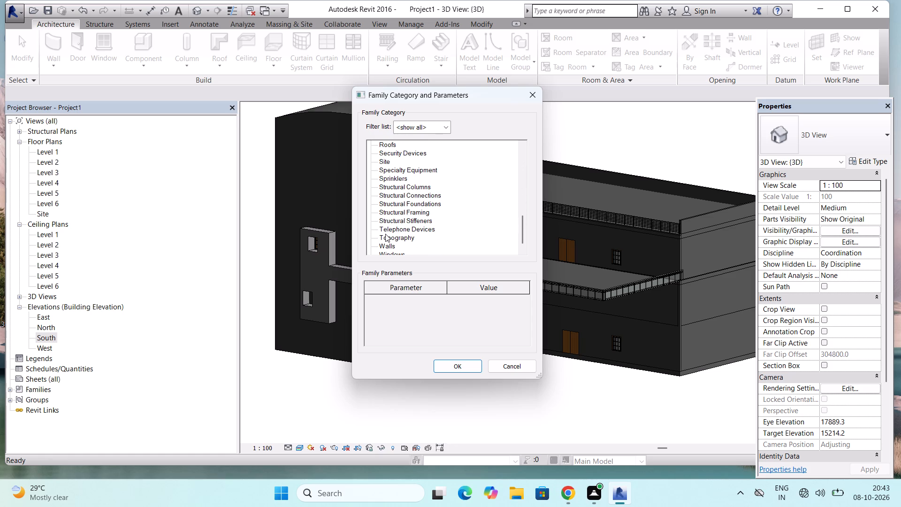
left_click(385, 242)
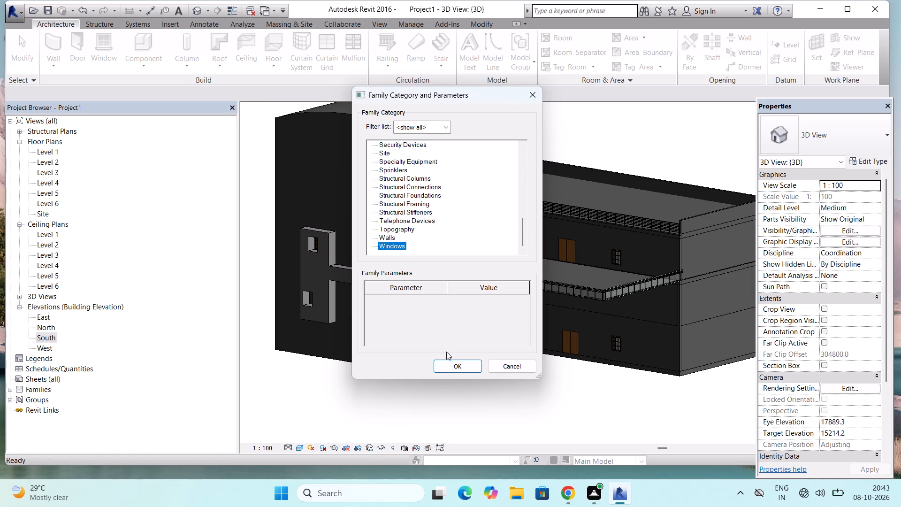
left_click(449, 361)
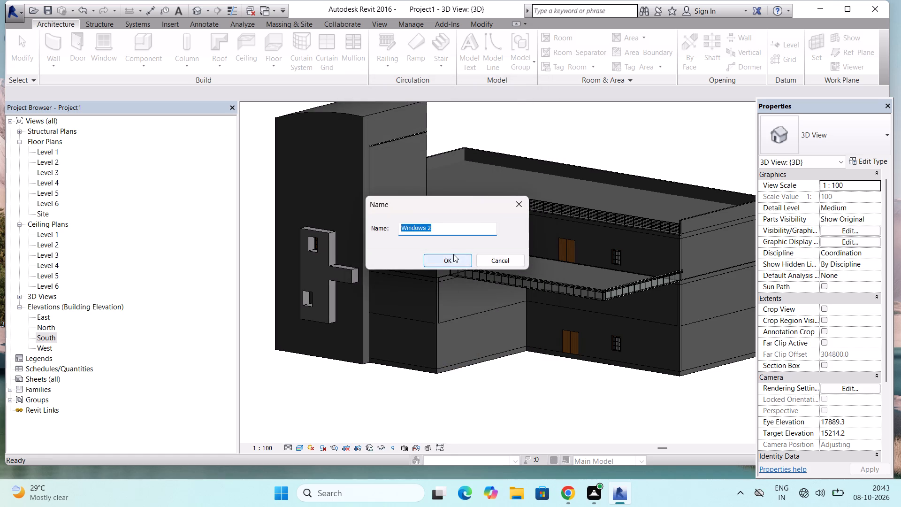
left_click(453, 258)
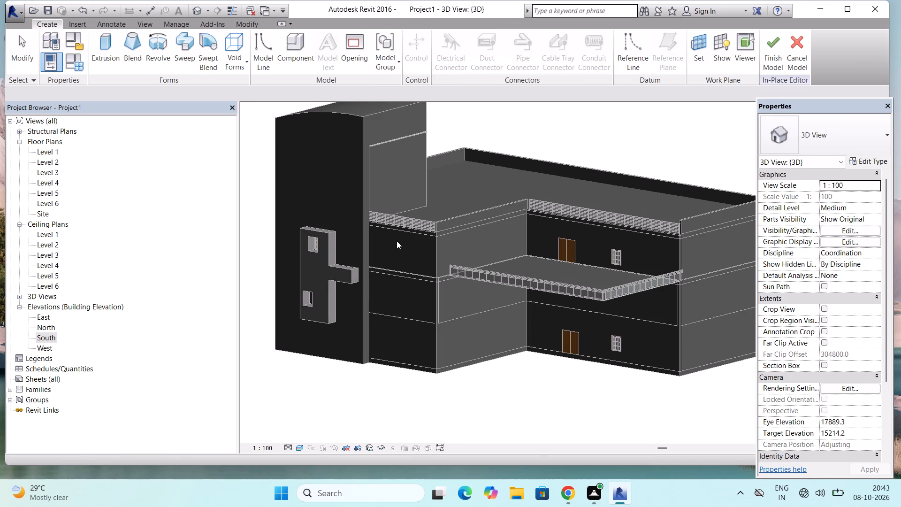
Start an Extrusion and pick the outer face of the wall between the tower and the building corner as its work plane.
scroll(393, 241, "up", 2)
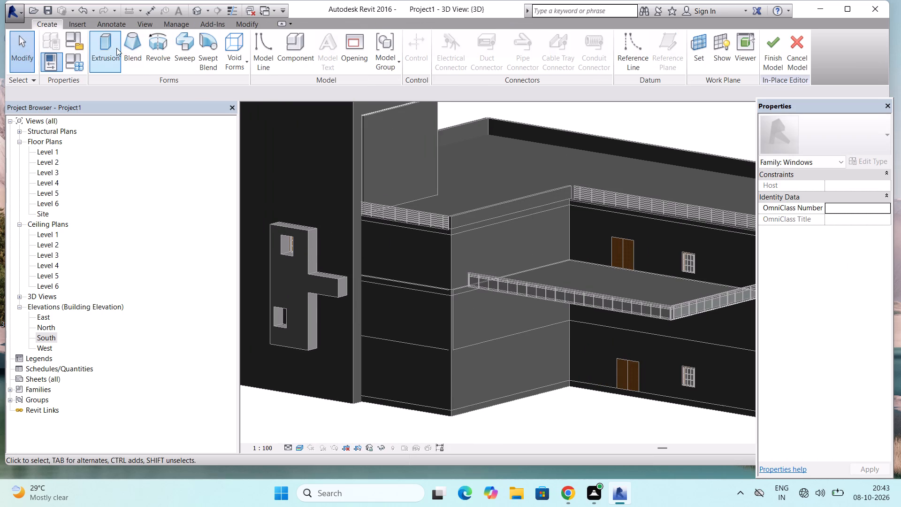
left_click(108, 43)
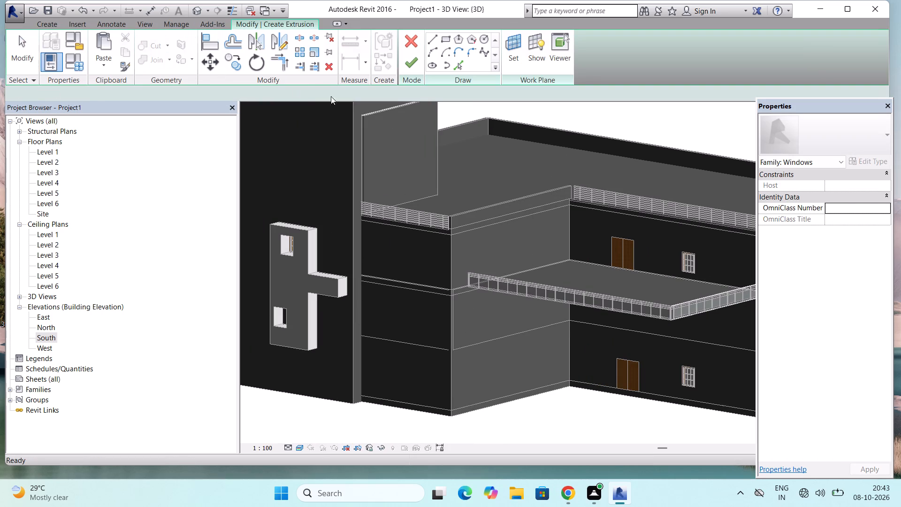
left_click(512, 41)
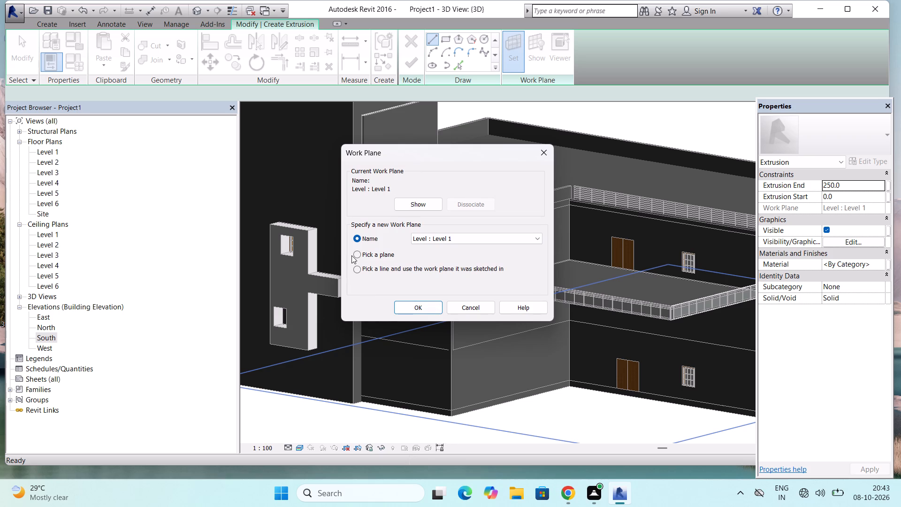
left_click(359, 250)
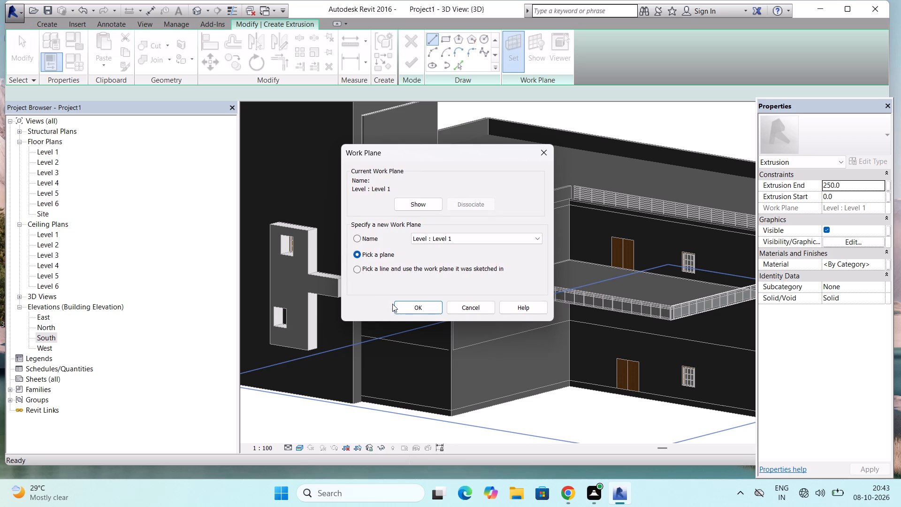
left_click(393, 305)
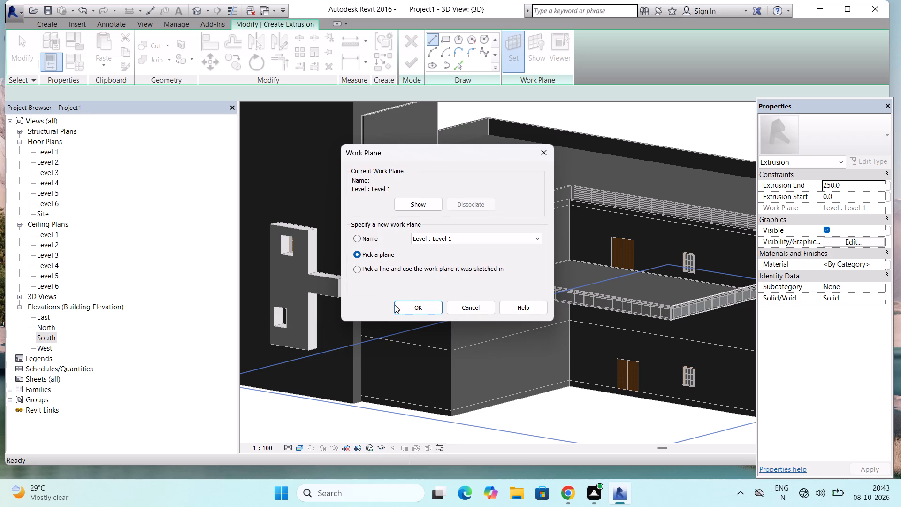
left_click(401, 305)
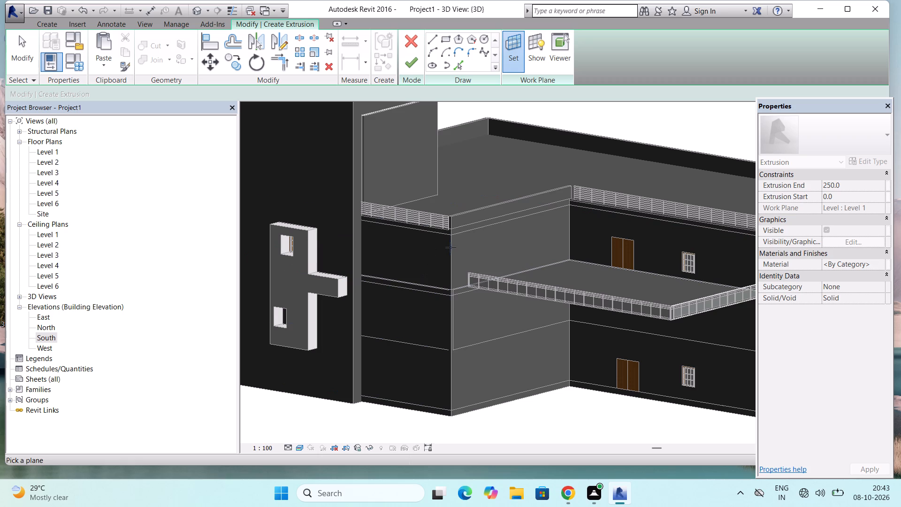
scroll(449, 247, "up", 1)
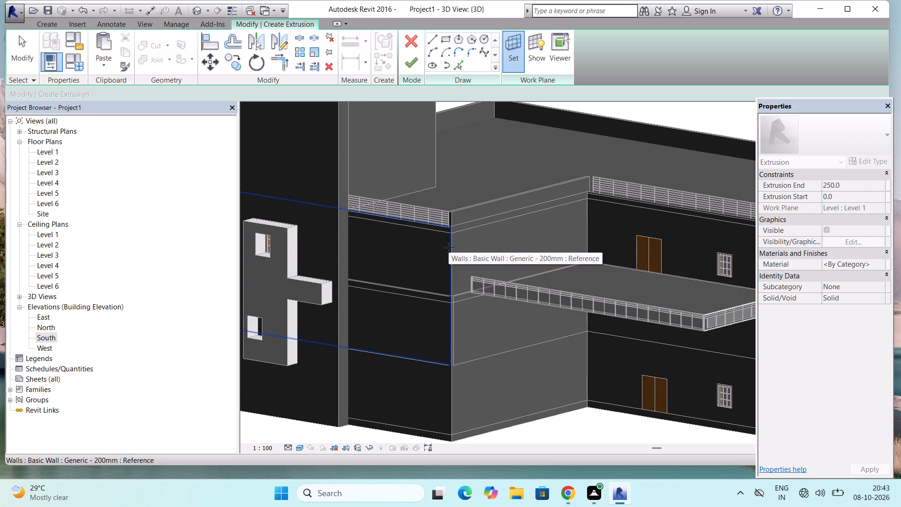
left_click(449, 247)
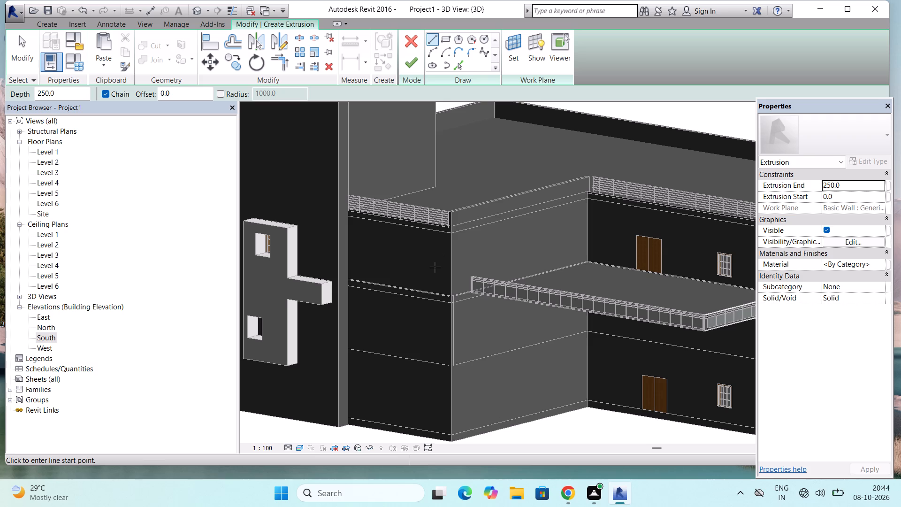
Sketch a rectangle 7600 mm wide over the wall face beside the tower, from just below the roof railing to the wall's base.
scroll(461, 252, "down", 3)
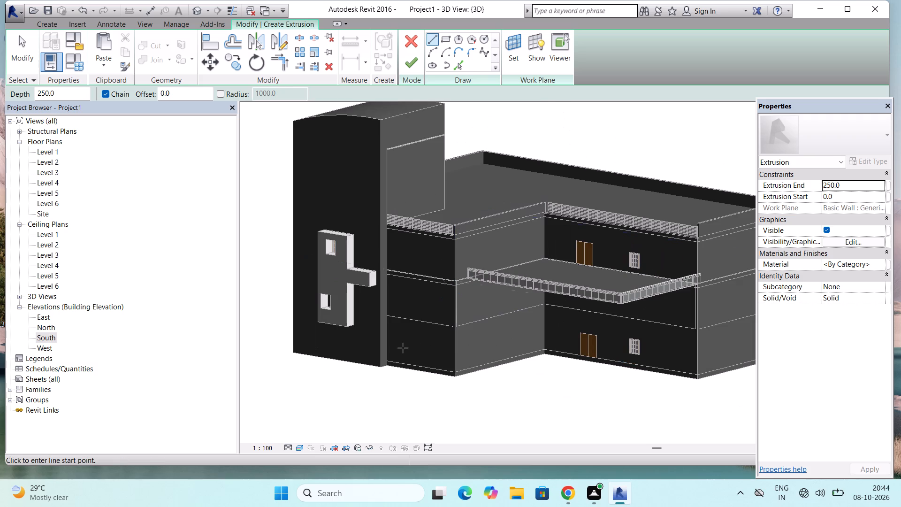
middle_click_drag(380, 384, 387, 384, "shift")
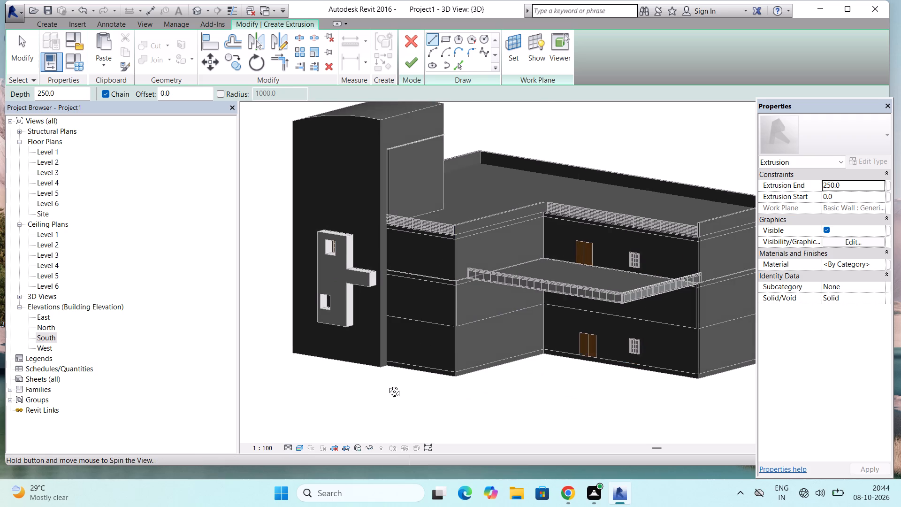
middle_click_drag(387, 384, 445, 340, "shift")
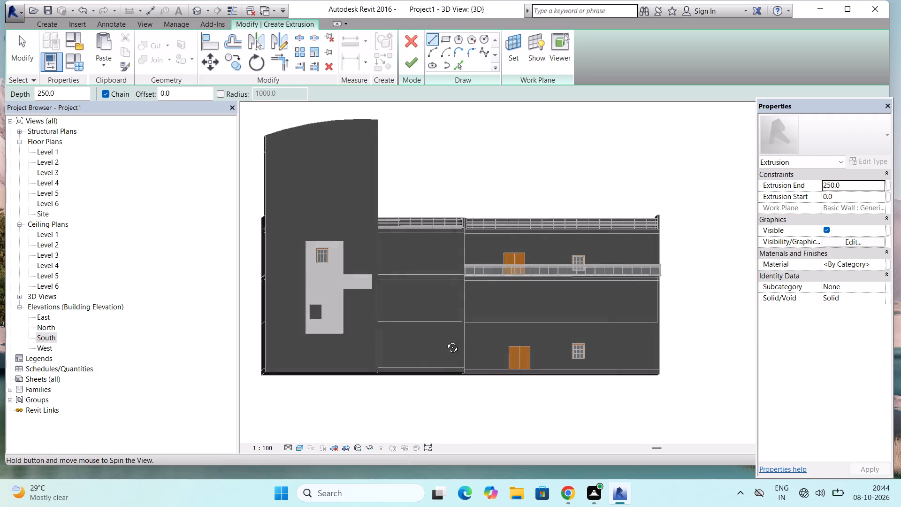
middle_click_drag(445, 340, 435, 340, "shift")
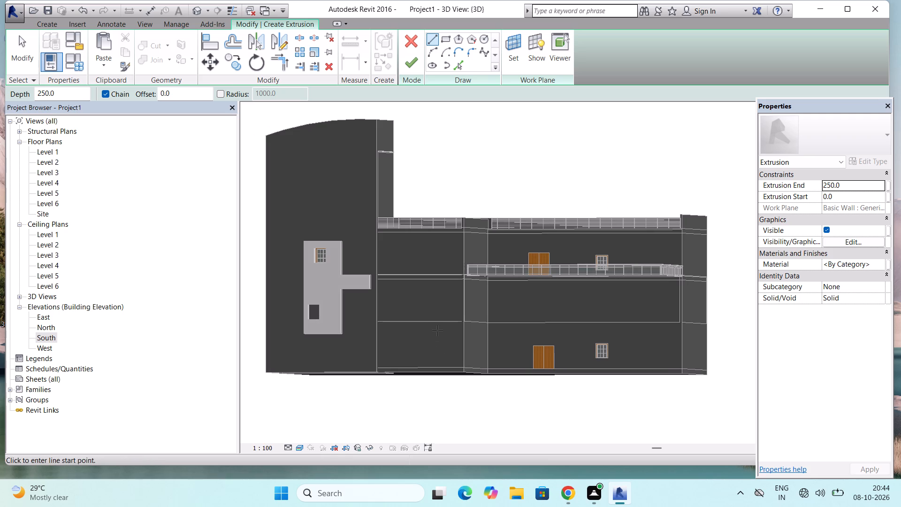
left_click(445, 43)
scroll(384, 230, "up", 3)
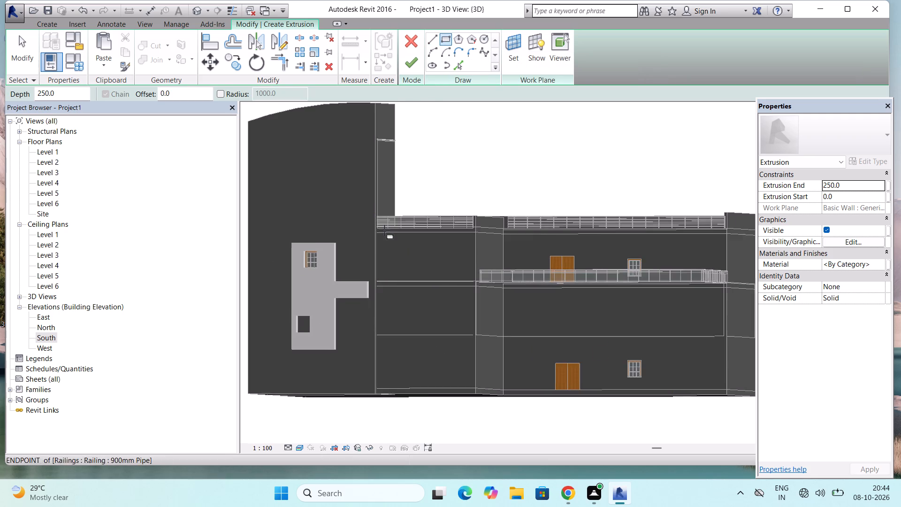
scroll(379, 233, "up", 3)
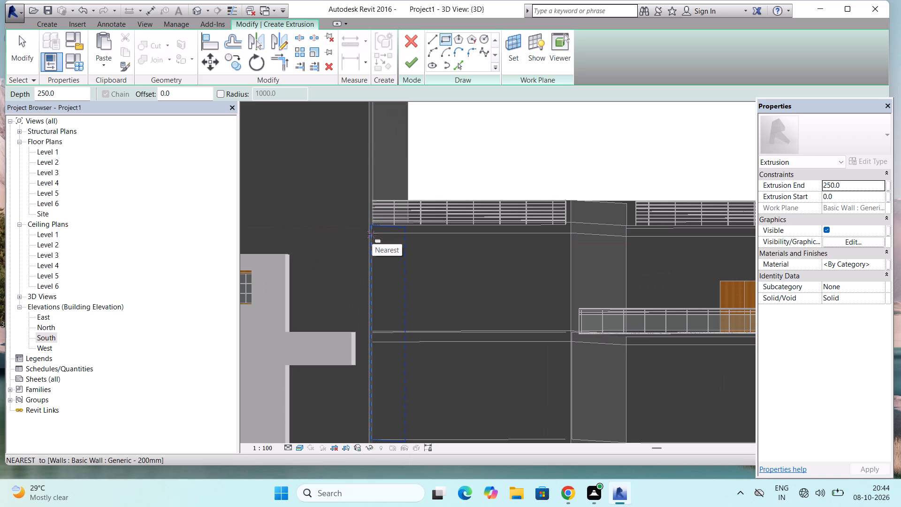
left_click(372, 234)
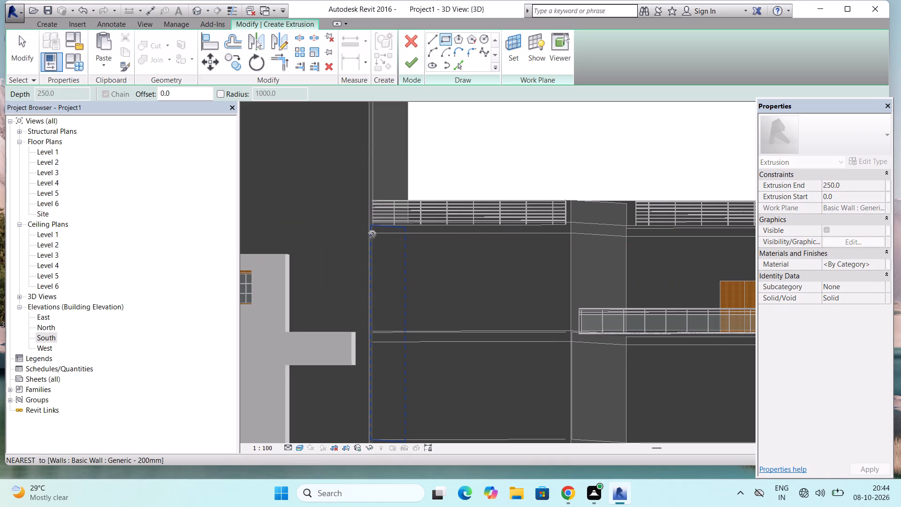
scroll(372, 234, "down", 5)
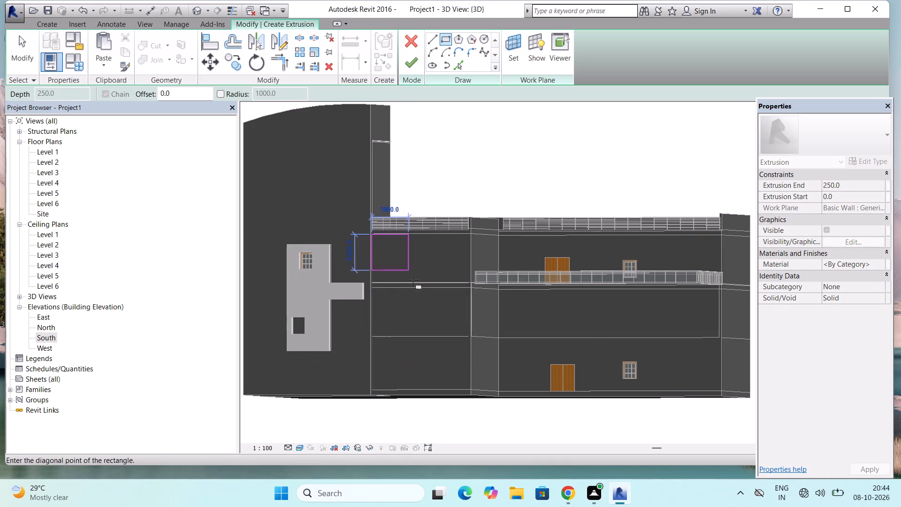
left_click(470, 398)
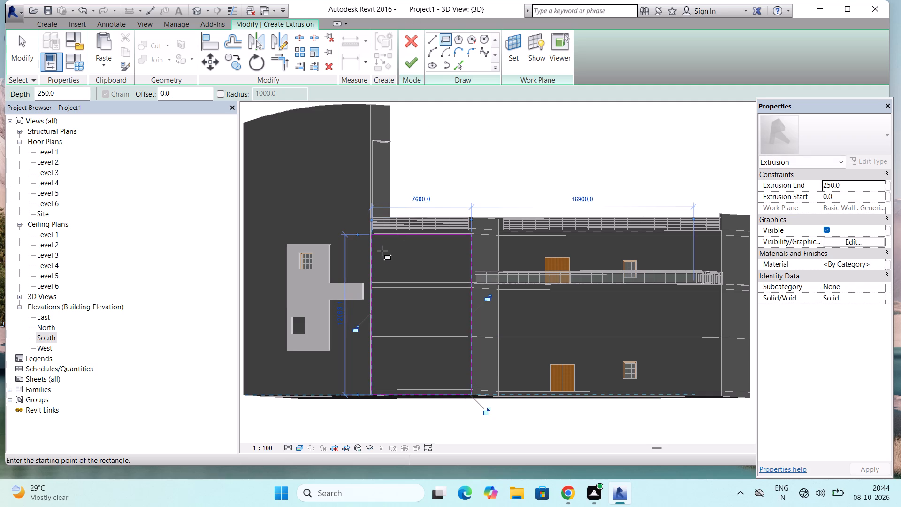
Sketch a second rectangle about 4500 mm wide inside the first, ending short of the wall's base and corner.
scroll(382, 251, "up", 1)
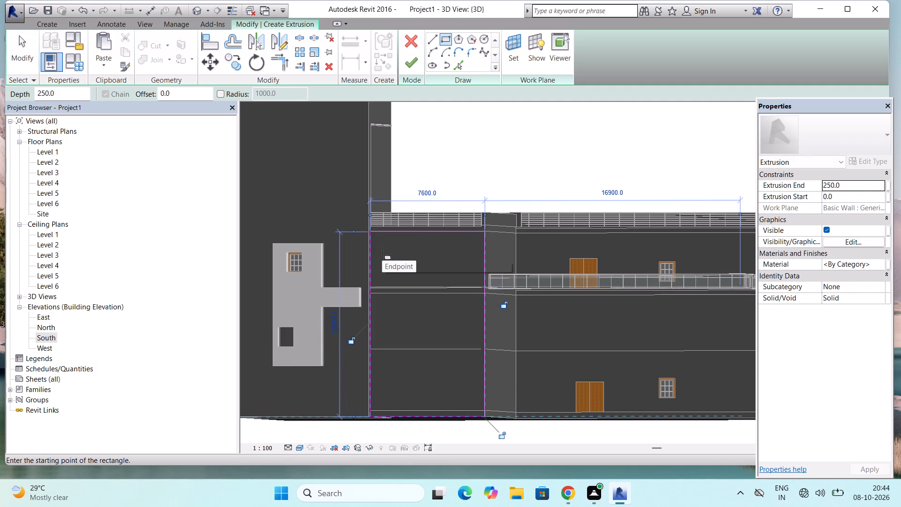
left_click(401, 247)
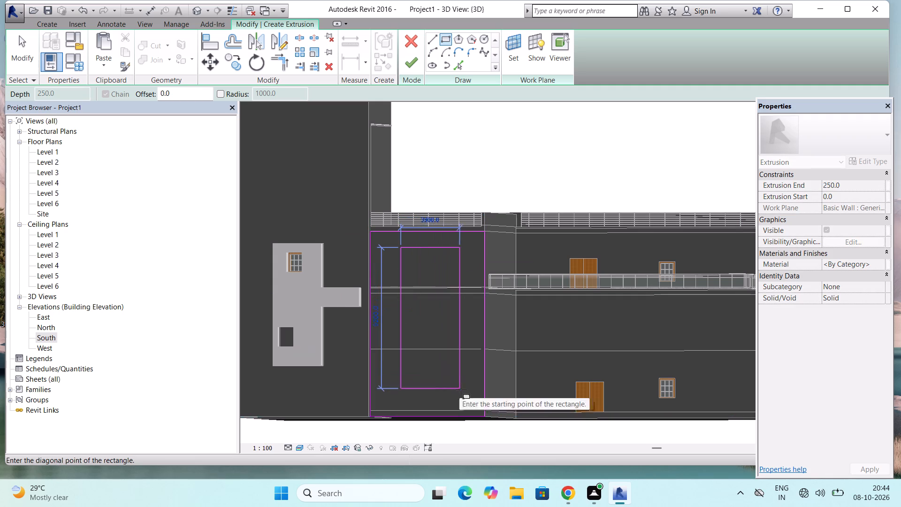
scroll(477, 408, "up", 3)
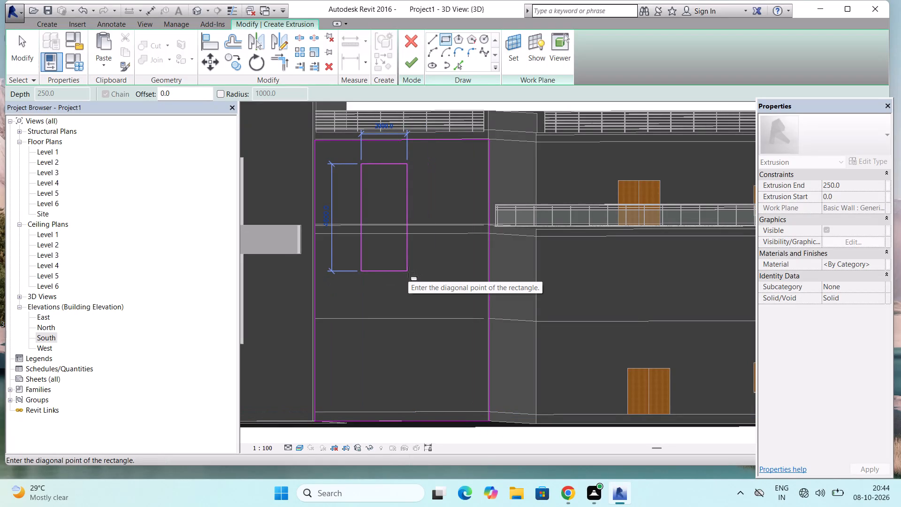
scroll(408, 272, "down", 3)
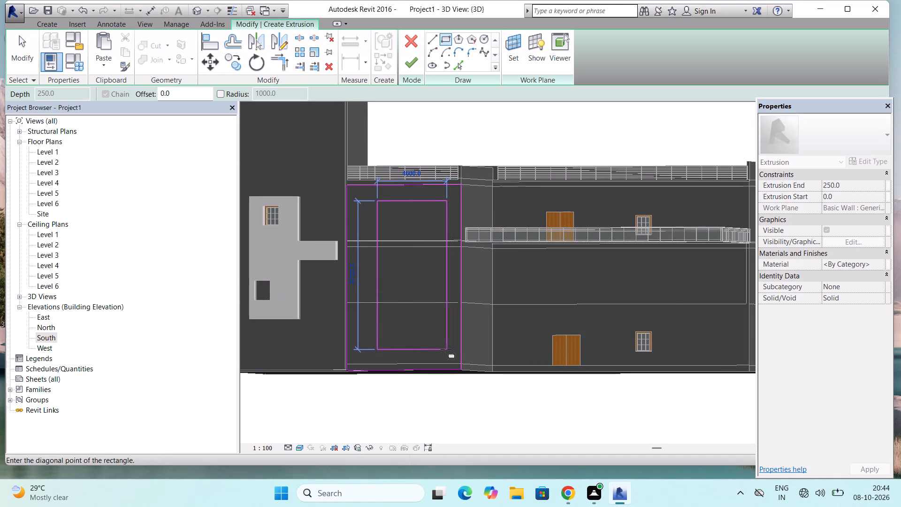
left_click(446, 349)
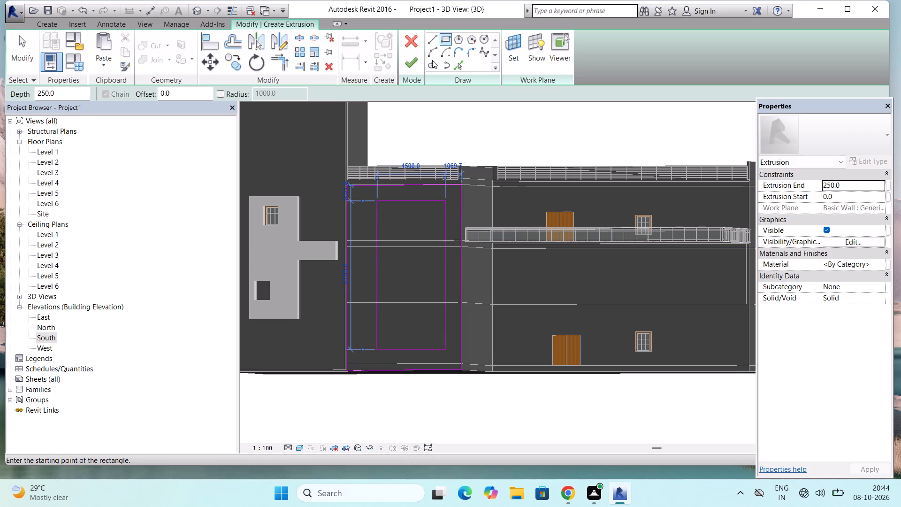
Sketch a third, smaller rectangle inside the upper half of the inner rectangle, leaving a margin to its top and side edges.
left_click(448, 38)
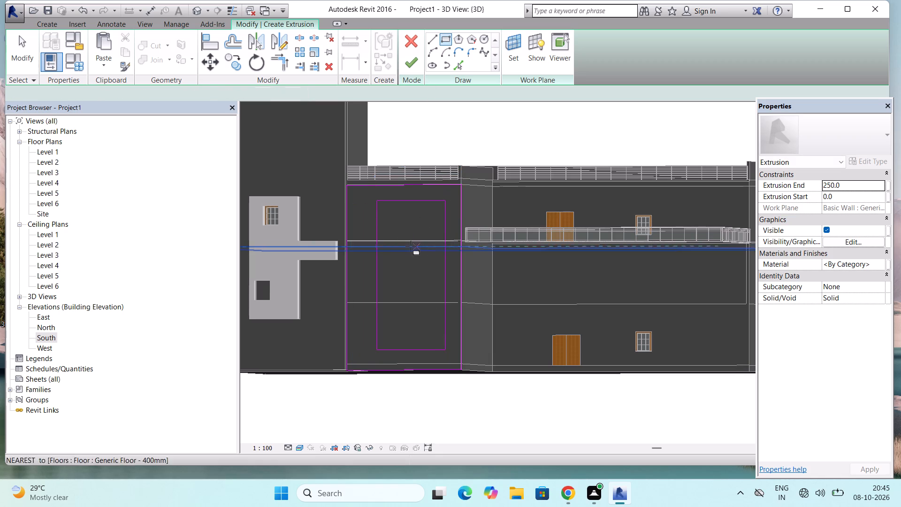
scroll(396, 218, "up", 2)
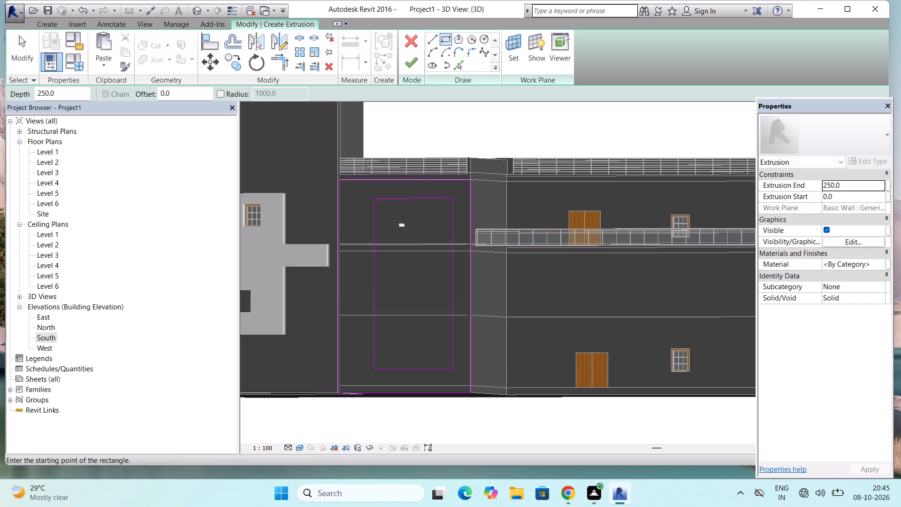
scroll(396, 218, "up", 3)
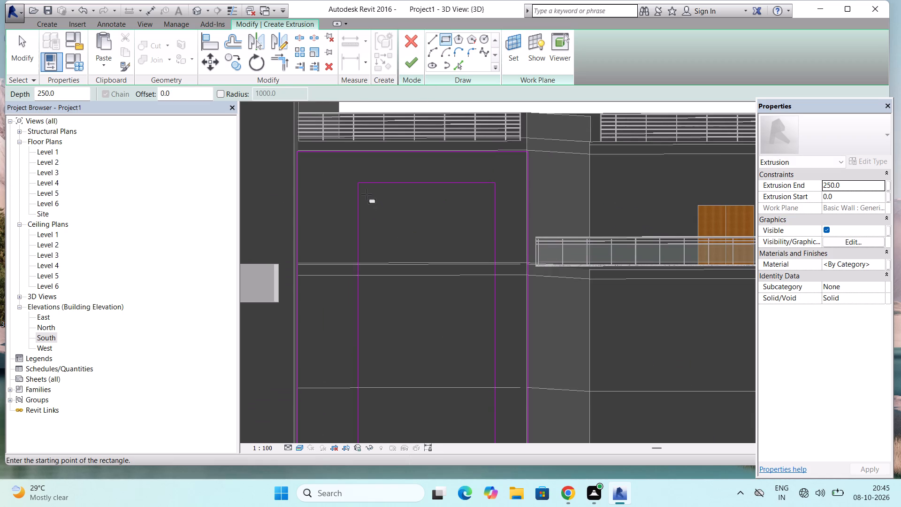
left_click(387, 201)
scroll(387, 201, "down", 1)
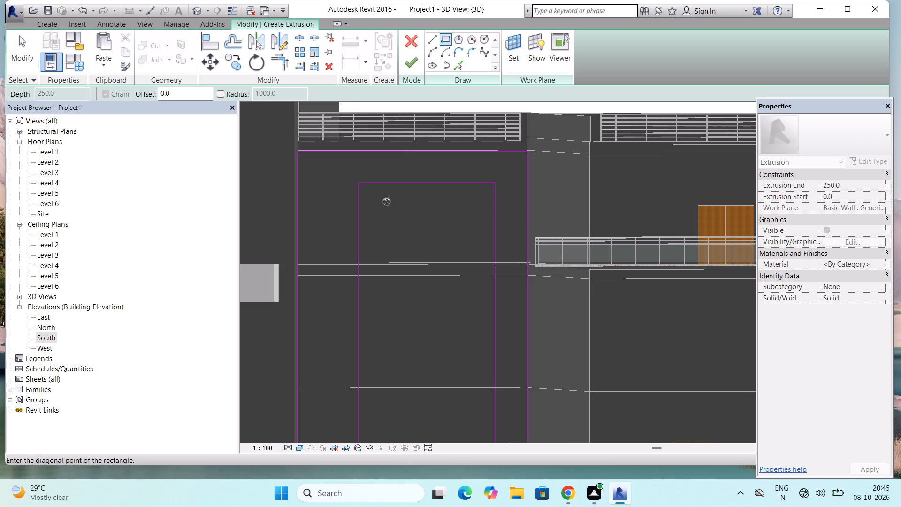
scroll(432, 259, "down", 2)
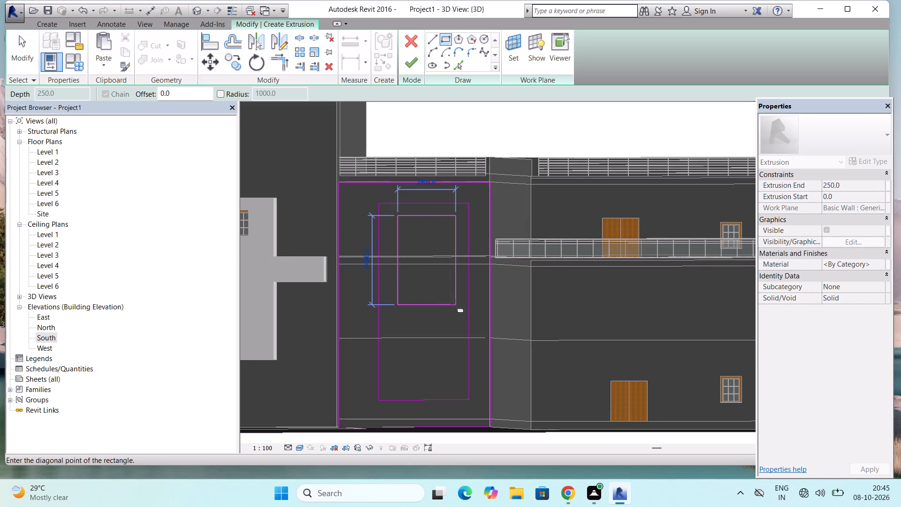
left_click(455, 304)
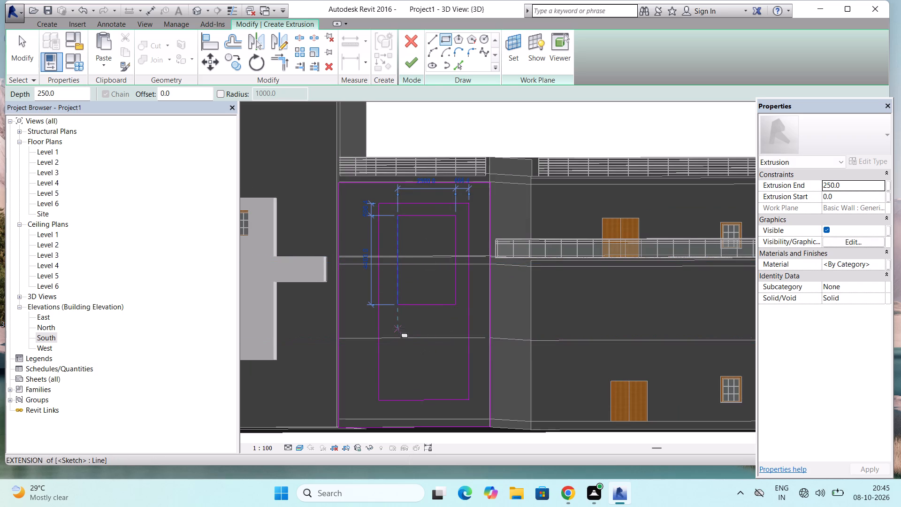
Shorten the small upper rectangle to about 3600 mm tall by raising its bottom edge.
key("Escape")
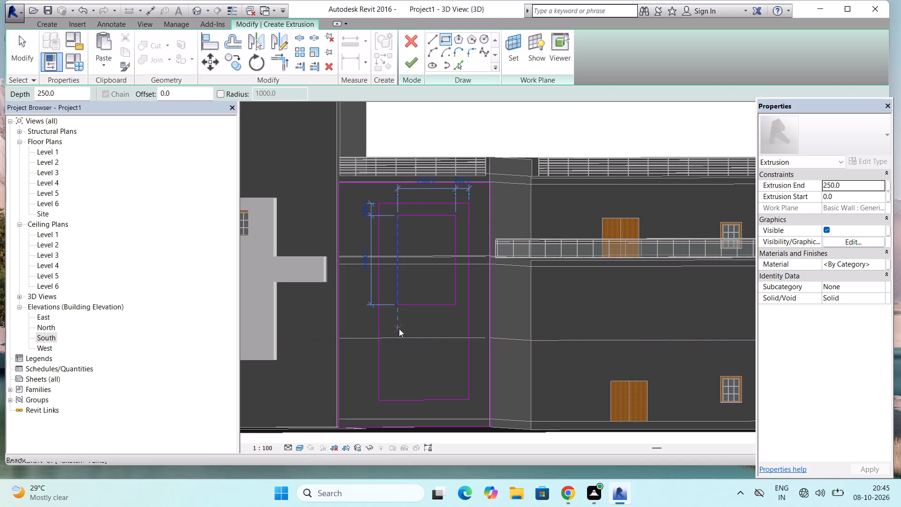
left_click_drag(428, 306, 430, 282)
key("Escape")
key("Escape")
key("Escape")
key("Escape")
left_click(428, 300)
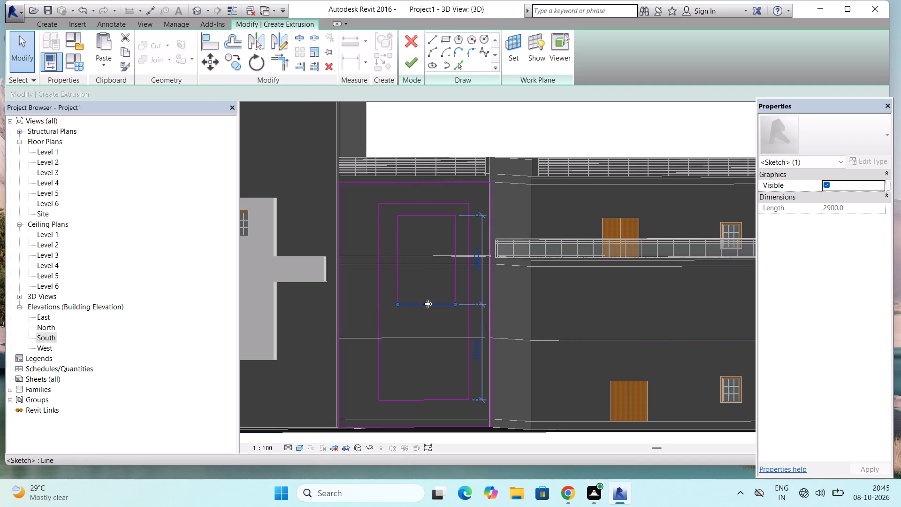
left_click_drag(428, 304, 428, 263)
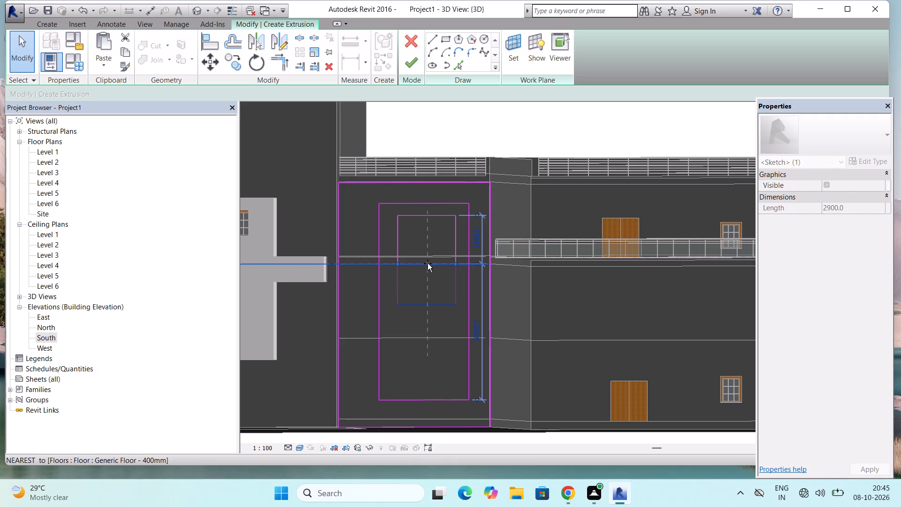
left_click_drag(428, 263, 428, 287)
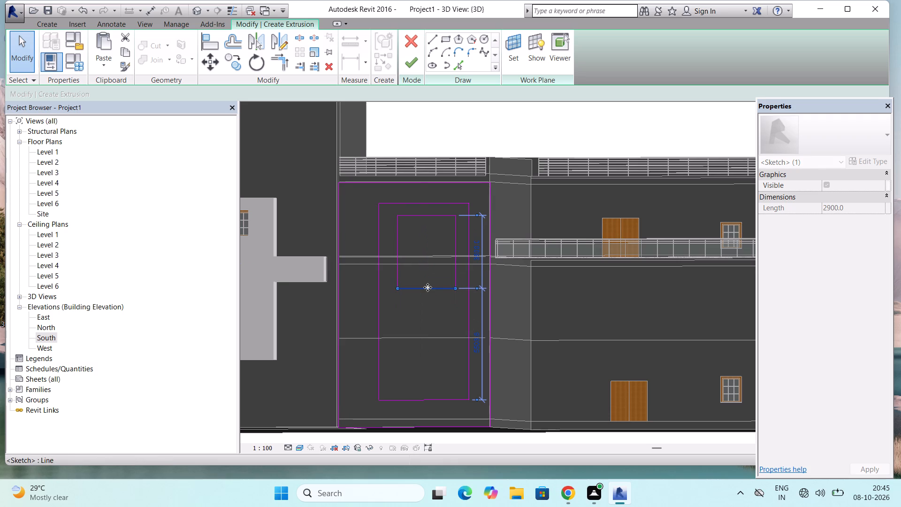
key("Escape")
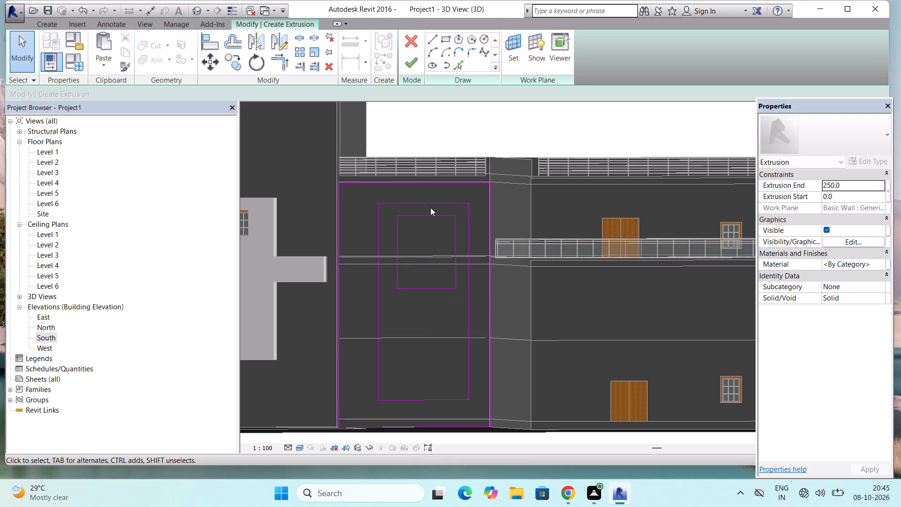
Sketch a matching rectangle about 2900 mm wide in the lower half of the tall inner rectangle, aligned with the upper one's sides.
left_click(446, 38)
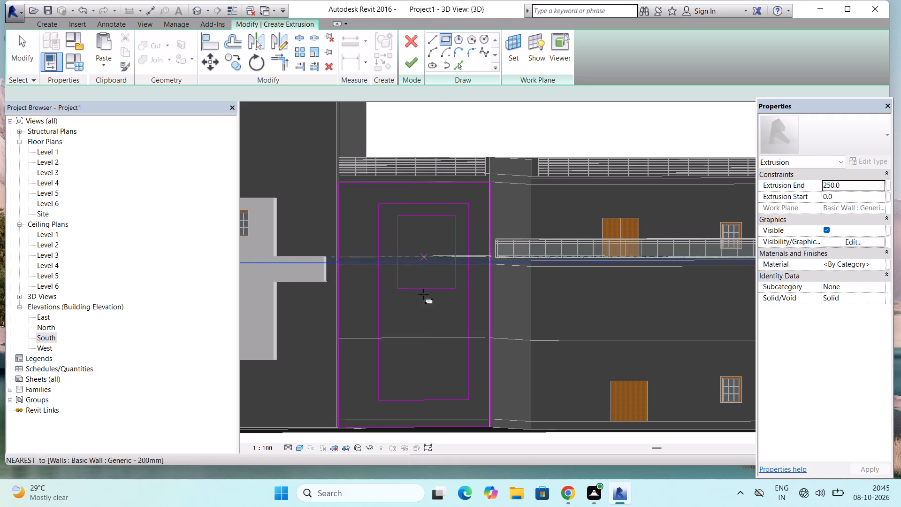
left_click(398, 322)
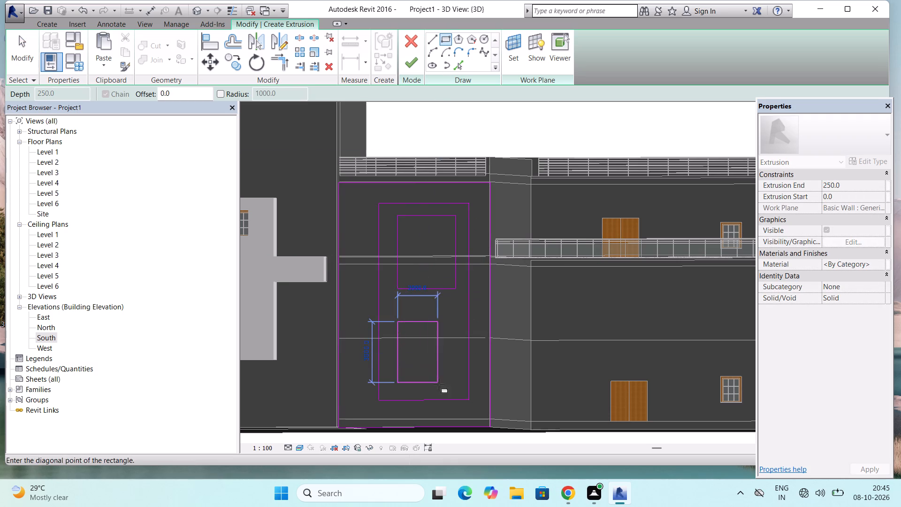
left_click(450, 388)
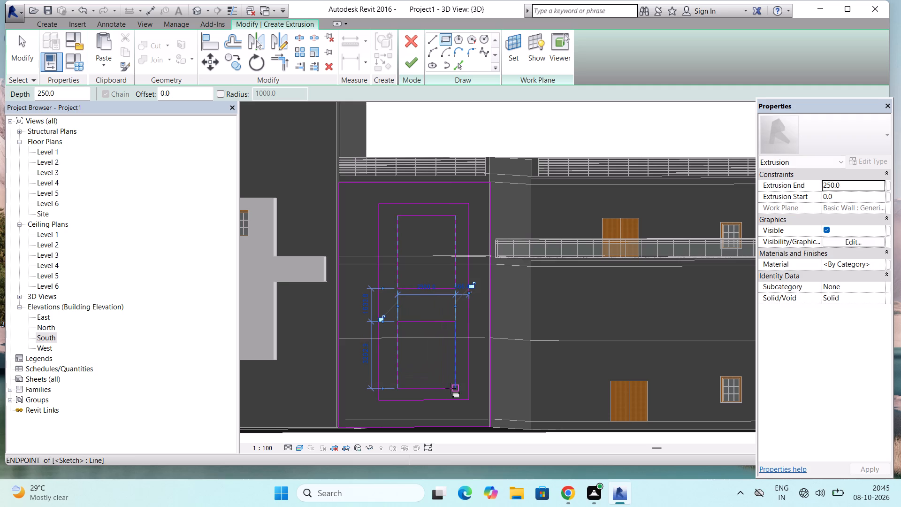
key("Escape")
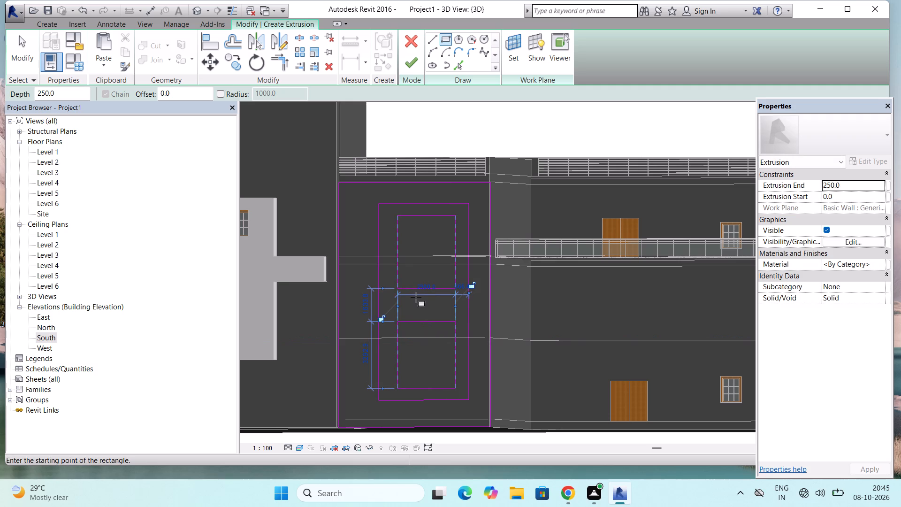
key("Escape")
key("Escape")
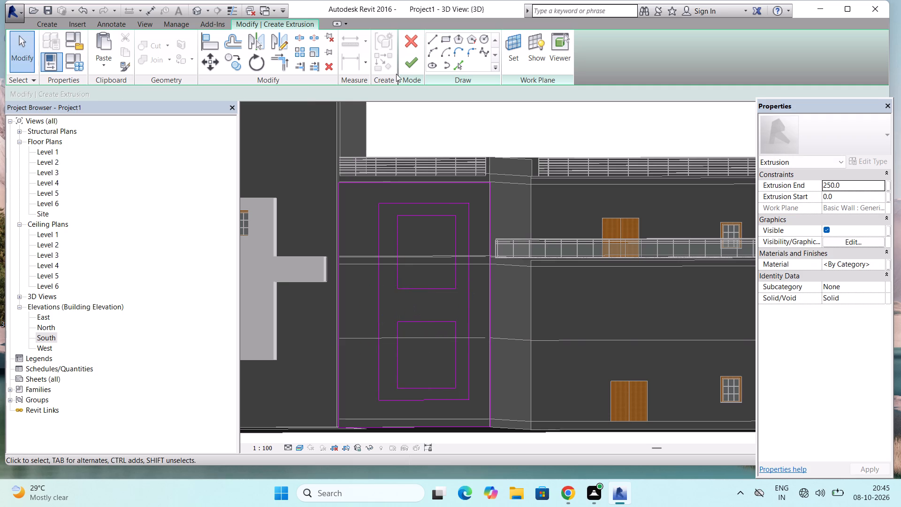
Draw three vertical lines about 3600 mm long across the upper small rectangle, dividing it into four columns.
left_click(430, 41)
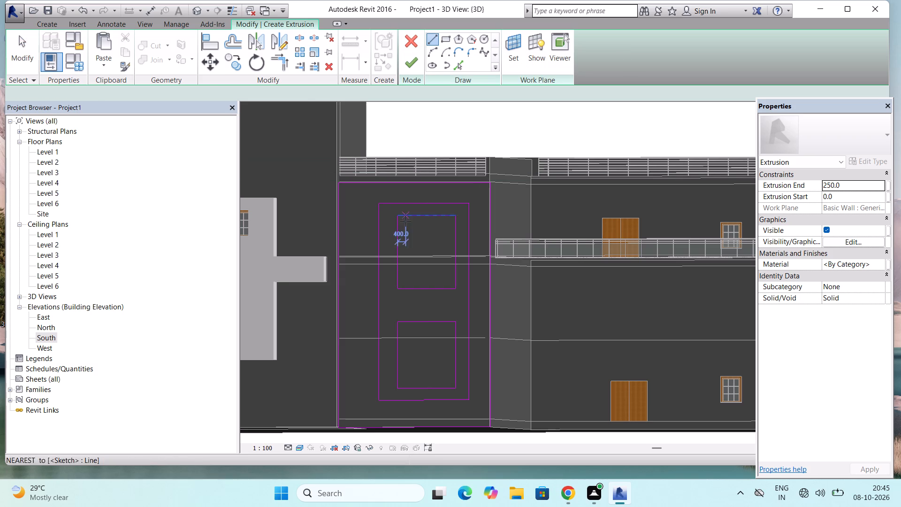
scroll(411, 215, "up", 2)
left_click(408, 221)
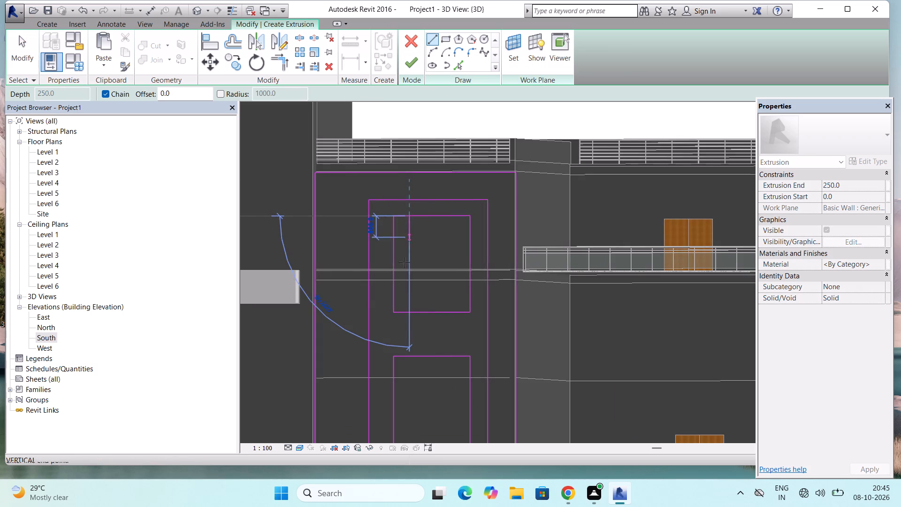
left_click(407, 316)
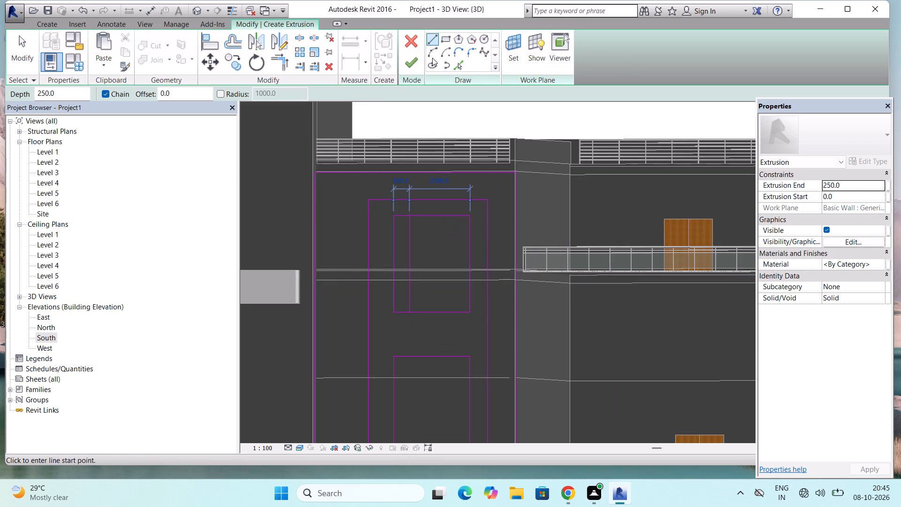
left_click(433, 38)
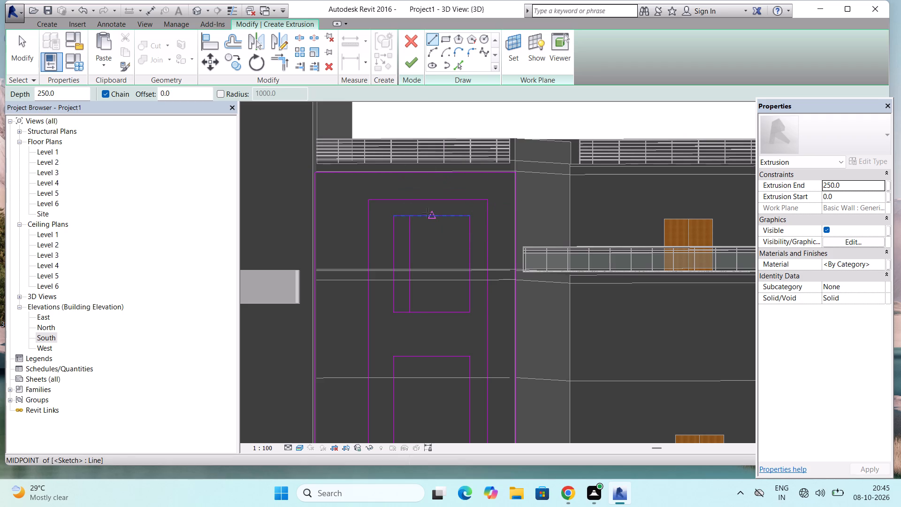
left_click(427, 219)
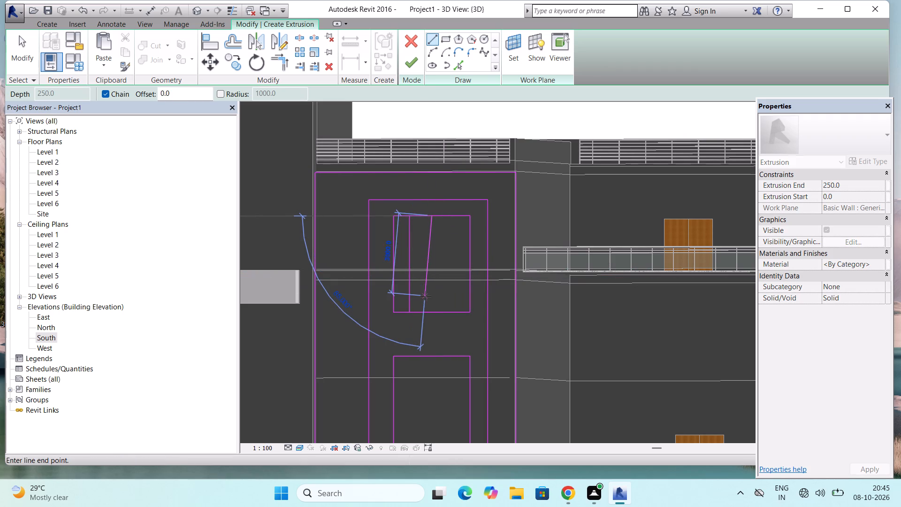
left_click(431, 311)
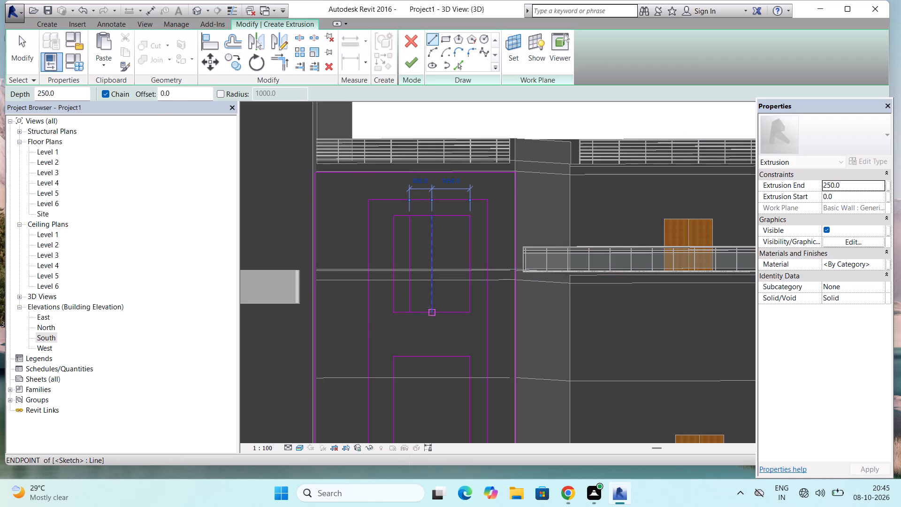
left_click(451, 219)
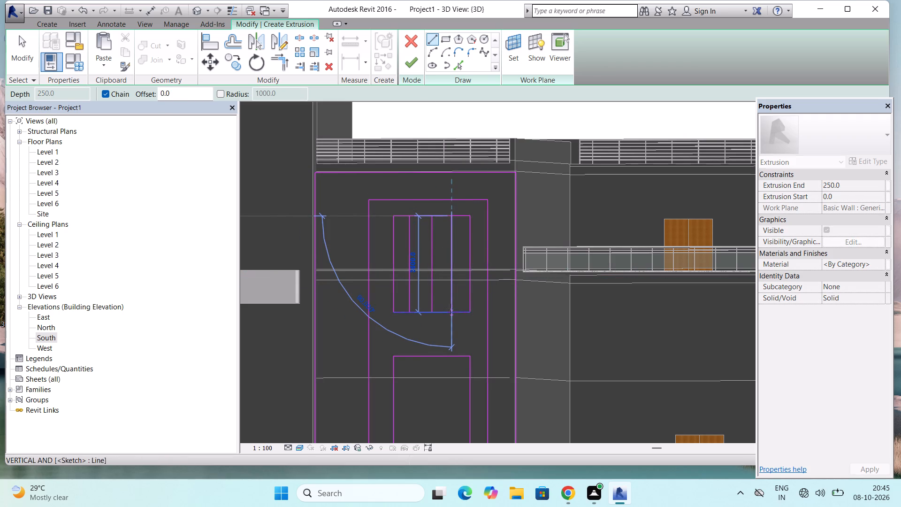
left_click(450, 313)
Draw four horizontal lines across the upper small rectangle to form five rows, starting the second line at the enclosing rectangle's tower-side edge.
left_click(431, 38)
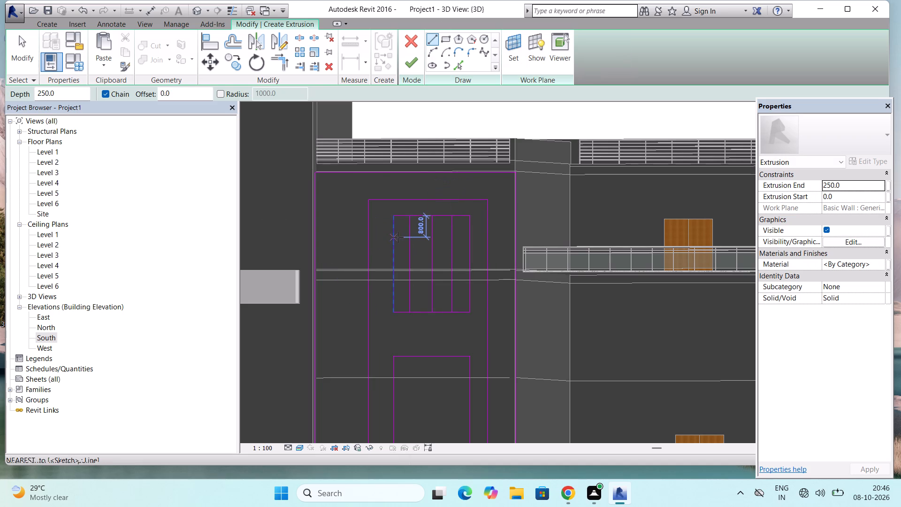
left_click(396, 235)
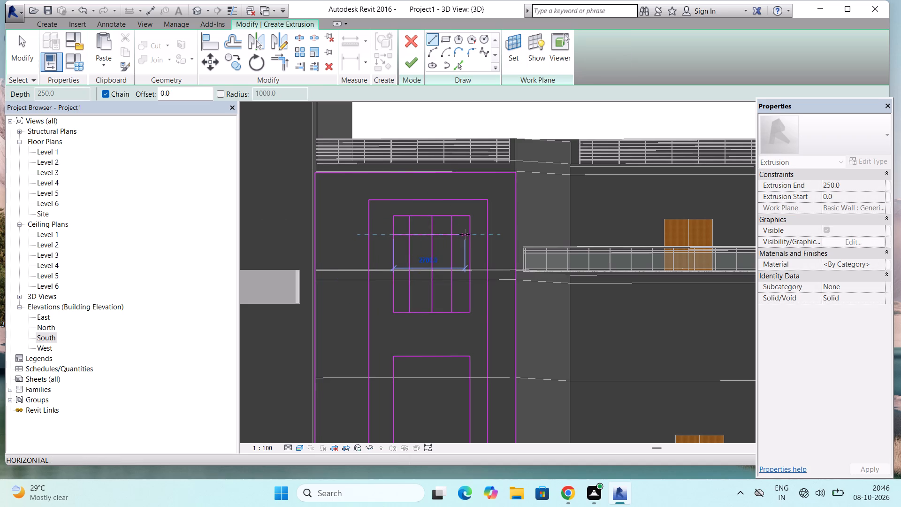
left_click(466, 234)
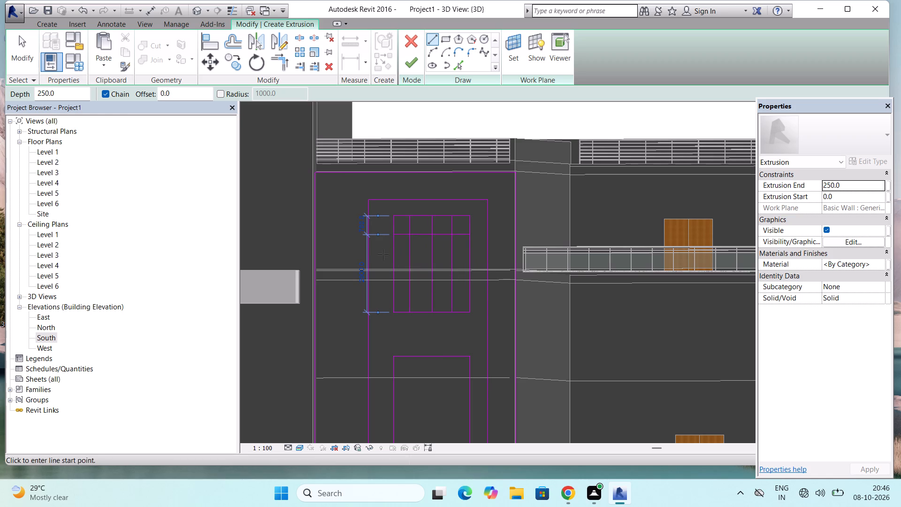
left_click(367, 254)
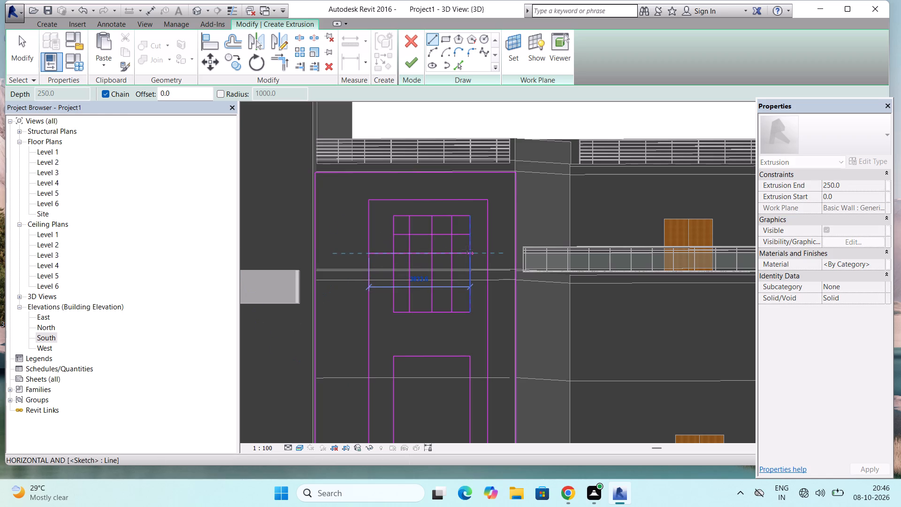
left_click(467, 251)
left_click(395, 277)
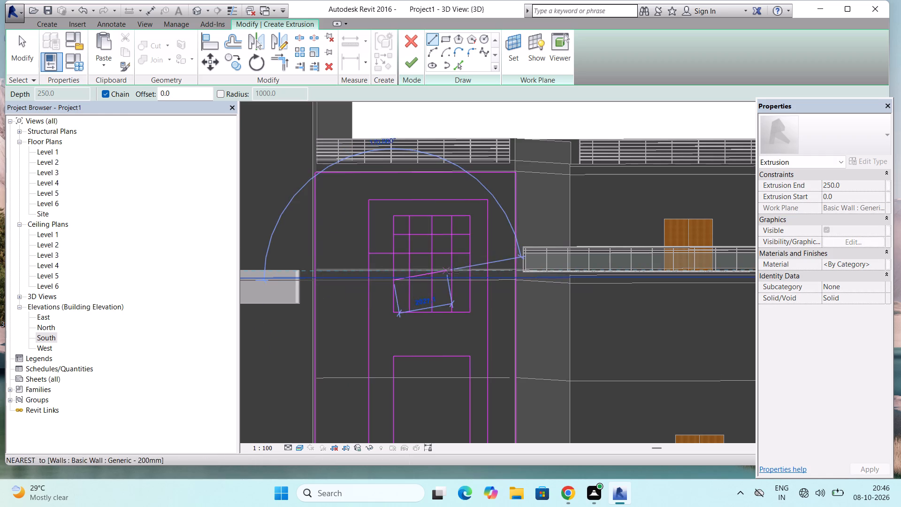
left_click(469, 281)
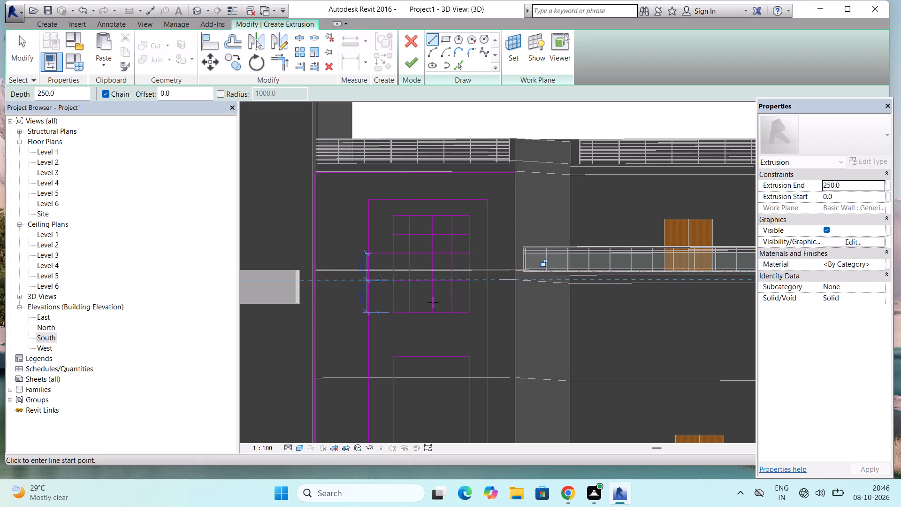
left_click(391, 296)
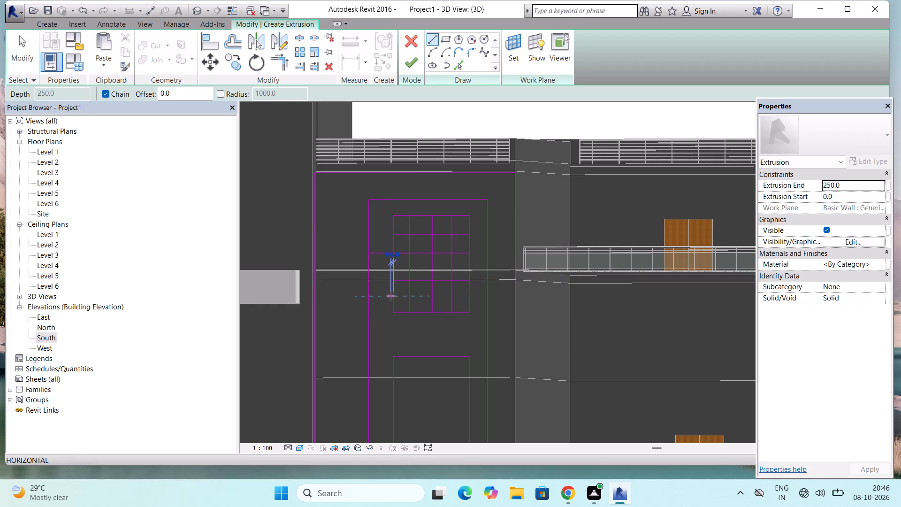
left_click(470, 297)
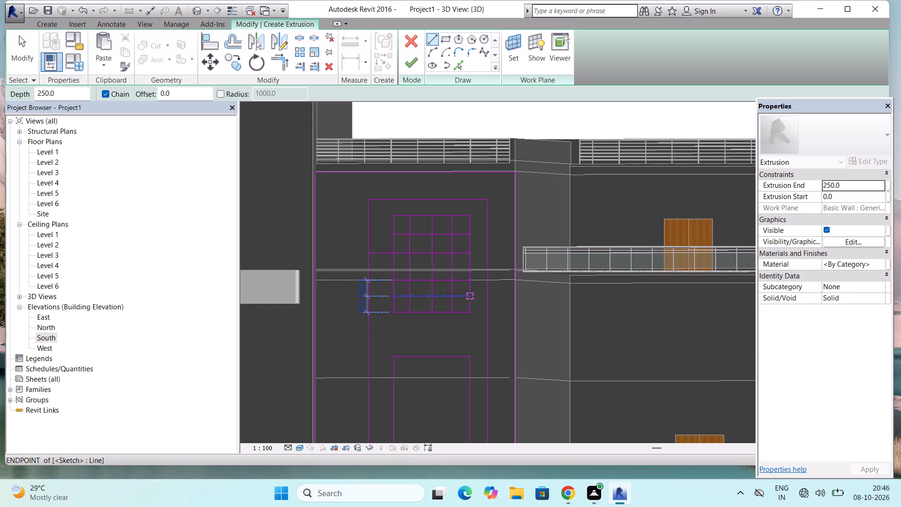
key("Escape")
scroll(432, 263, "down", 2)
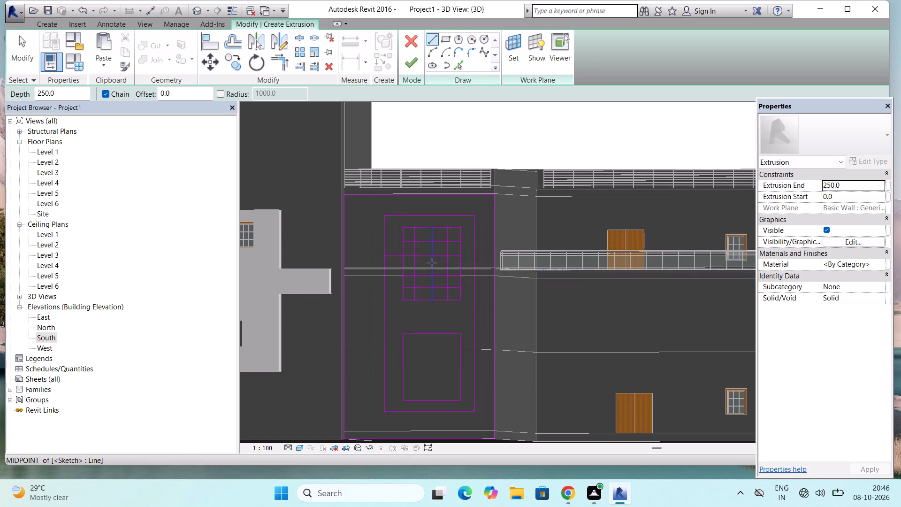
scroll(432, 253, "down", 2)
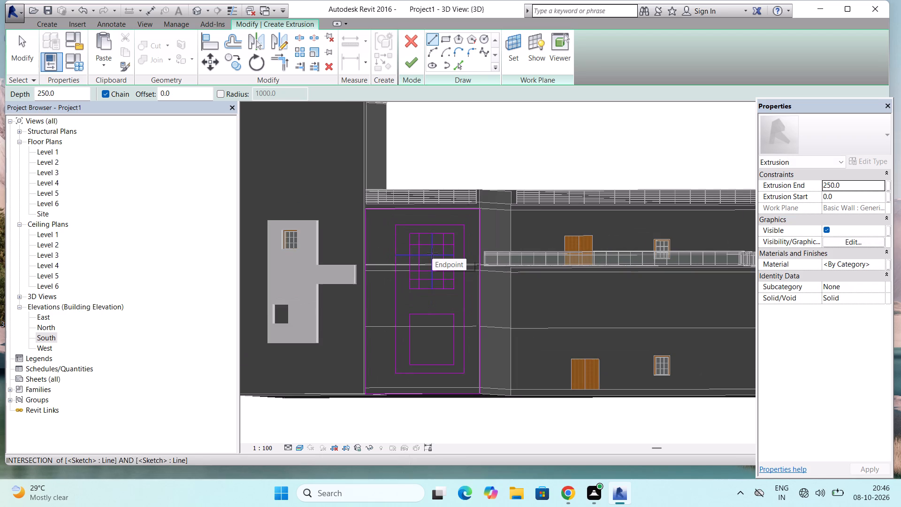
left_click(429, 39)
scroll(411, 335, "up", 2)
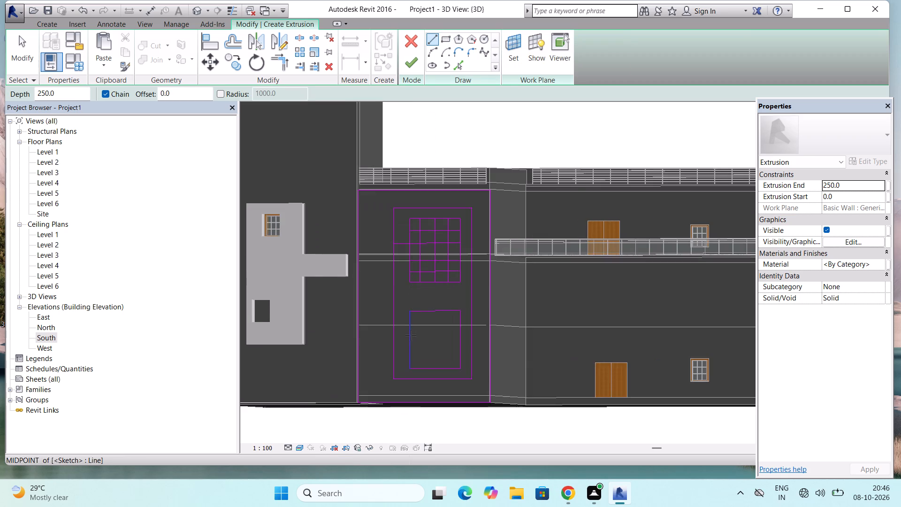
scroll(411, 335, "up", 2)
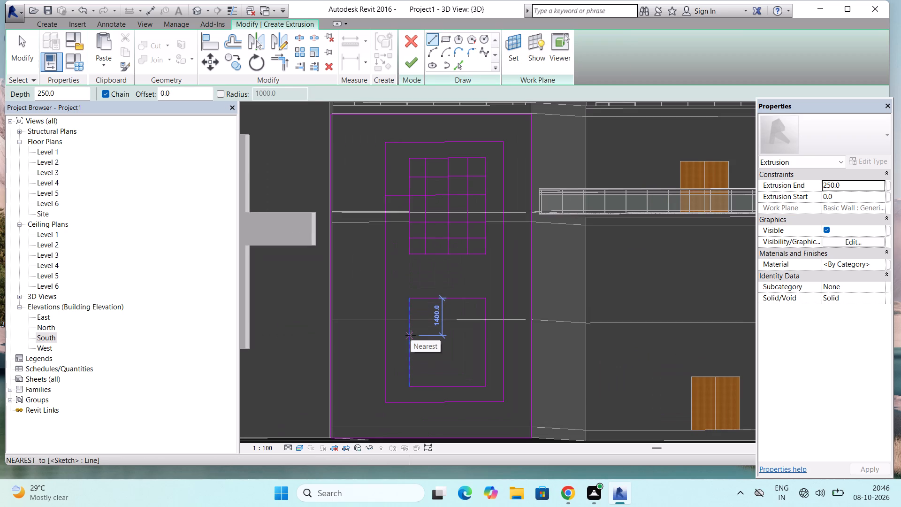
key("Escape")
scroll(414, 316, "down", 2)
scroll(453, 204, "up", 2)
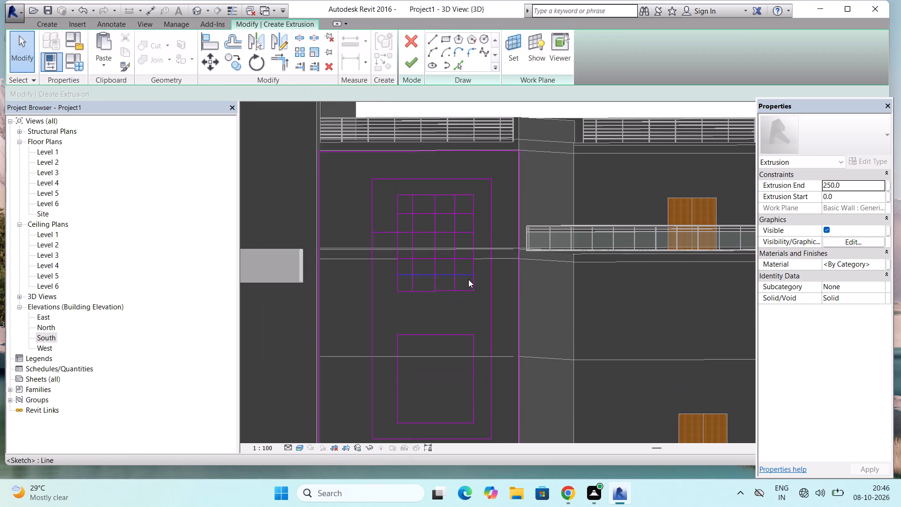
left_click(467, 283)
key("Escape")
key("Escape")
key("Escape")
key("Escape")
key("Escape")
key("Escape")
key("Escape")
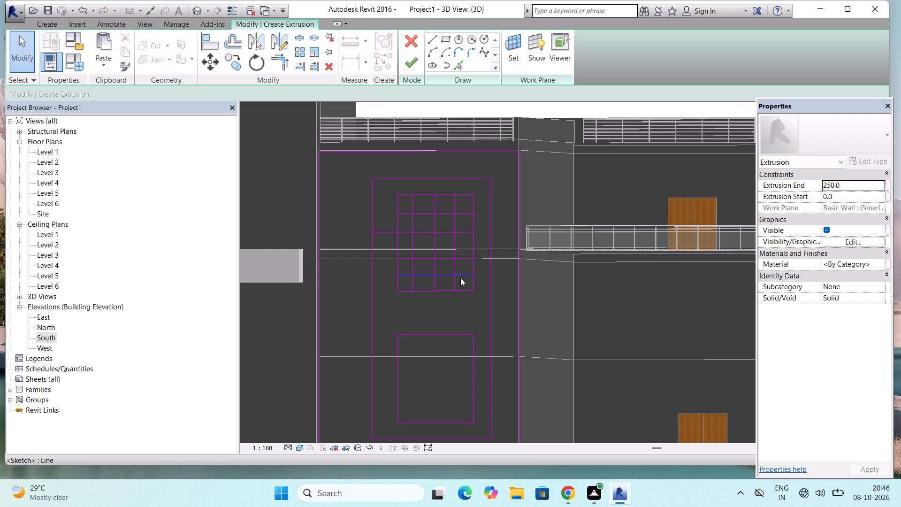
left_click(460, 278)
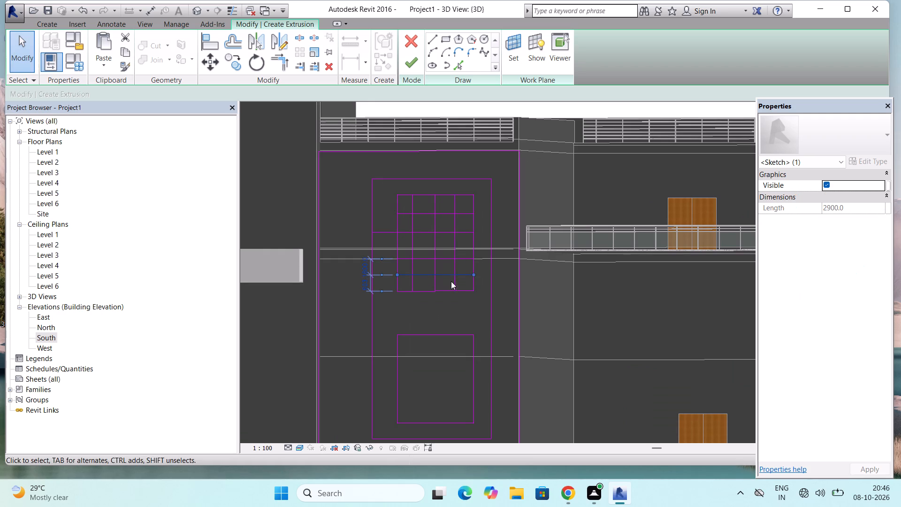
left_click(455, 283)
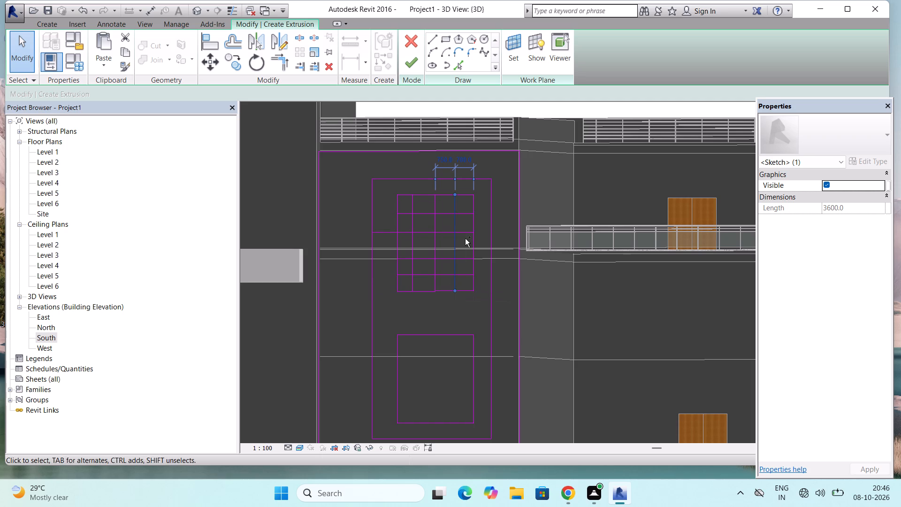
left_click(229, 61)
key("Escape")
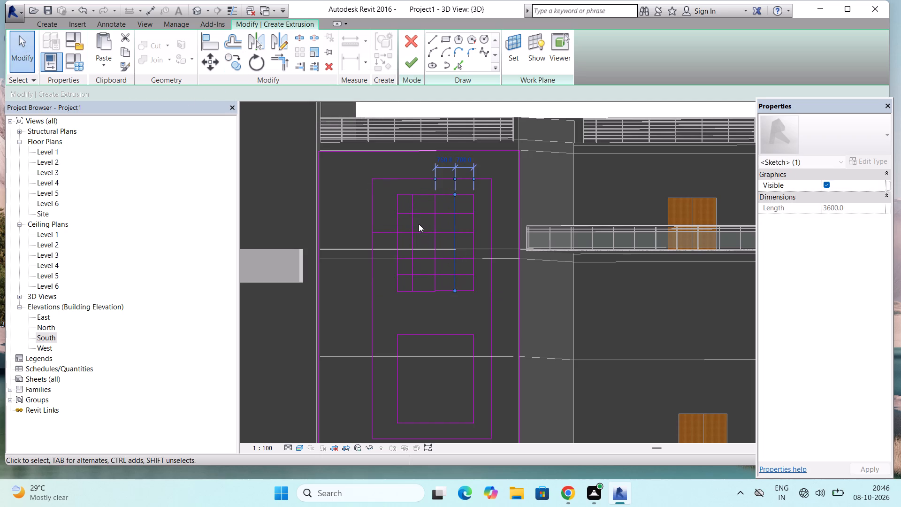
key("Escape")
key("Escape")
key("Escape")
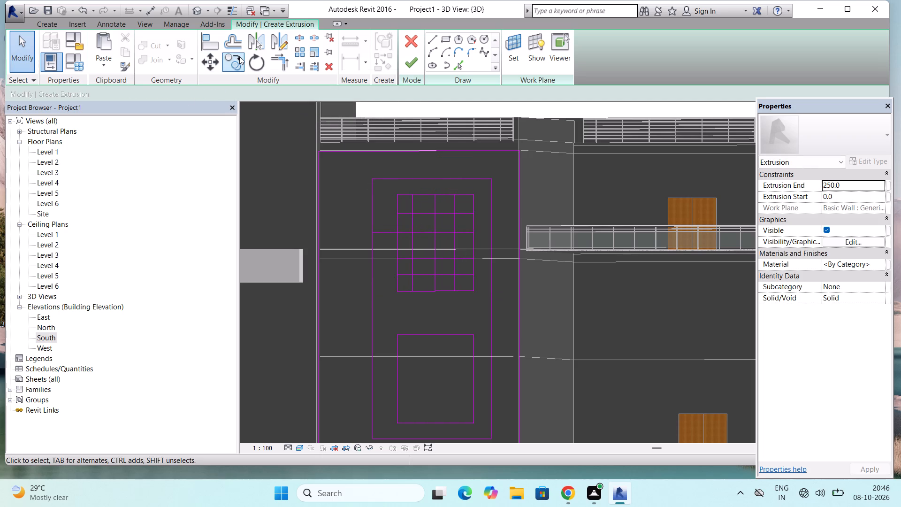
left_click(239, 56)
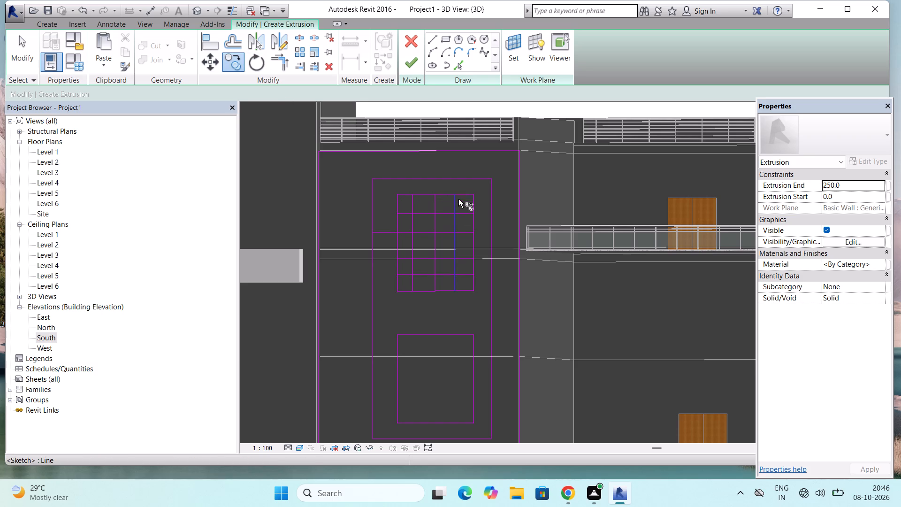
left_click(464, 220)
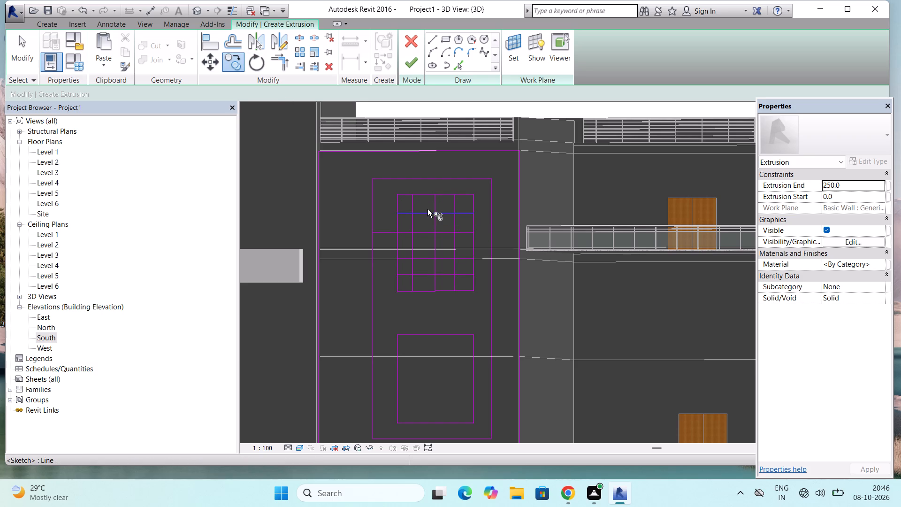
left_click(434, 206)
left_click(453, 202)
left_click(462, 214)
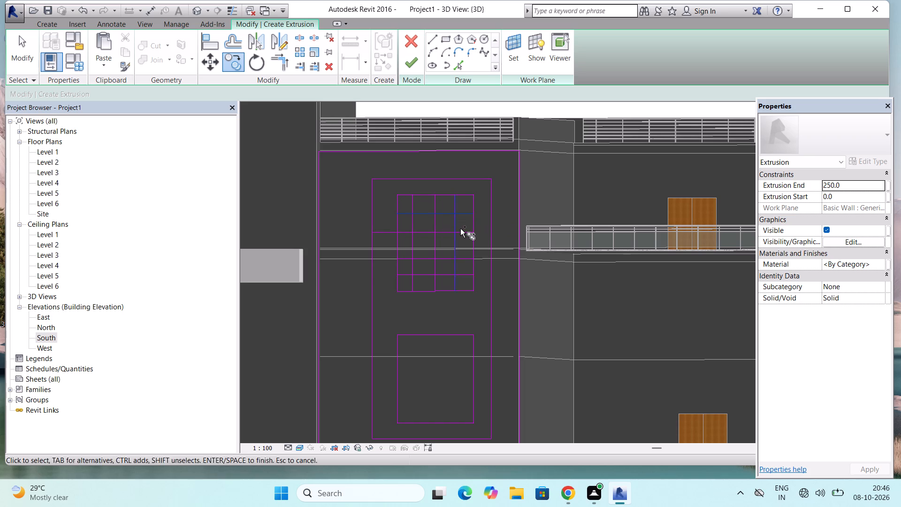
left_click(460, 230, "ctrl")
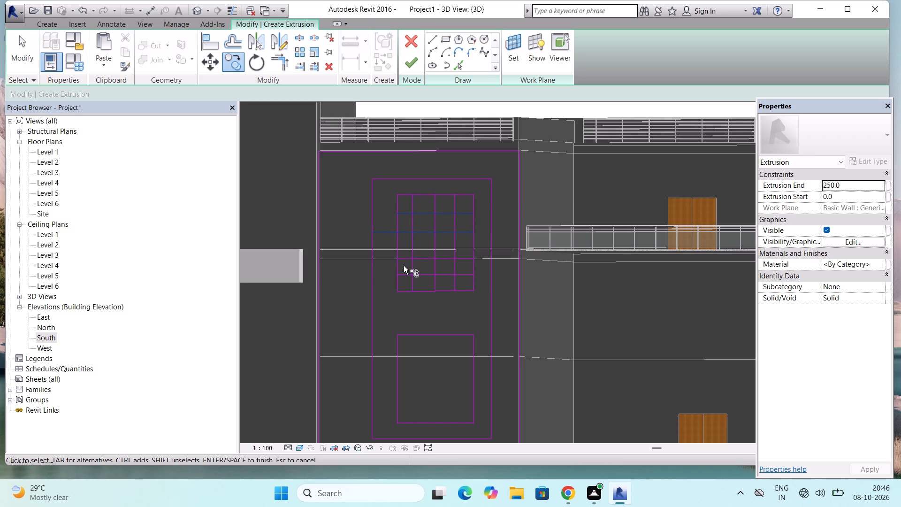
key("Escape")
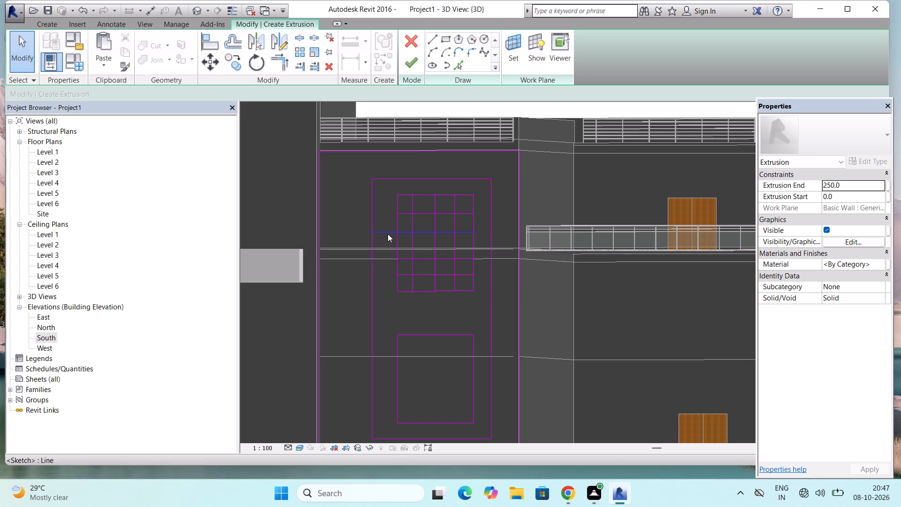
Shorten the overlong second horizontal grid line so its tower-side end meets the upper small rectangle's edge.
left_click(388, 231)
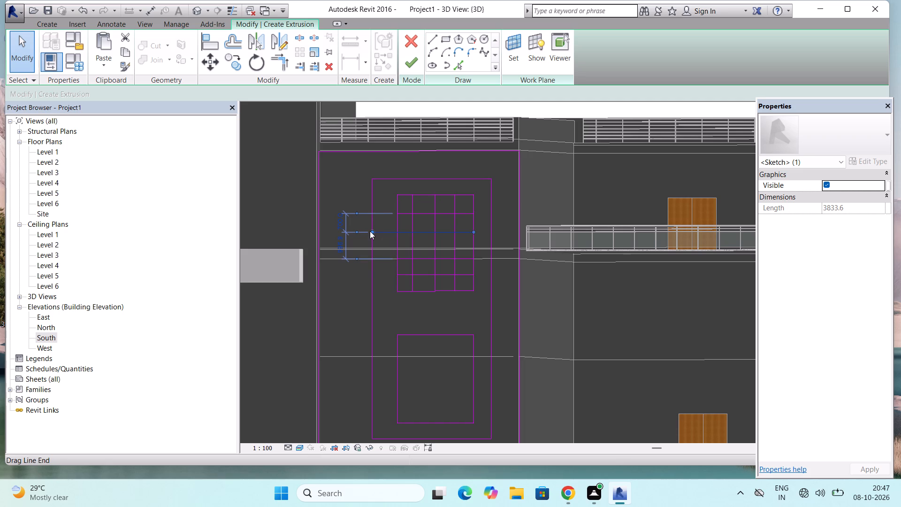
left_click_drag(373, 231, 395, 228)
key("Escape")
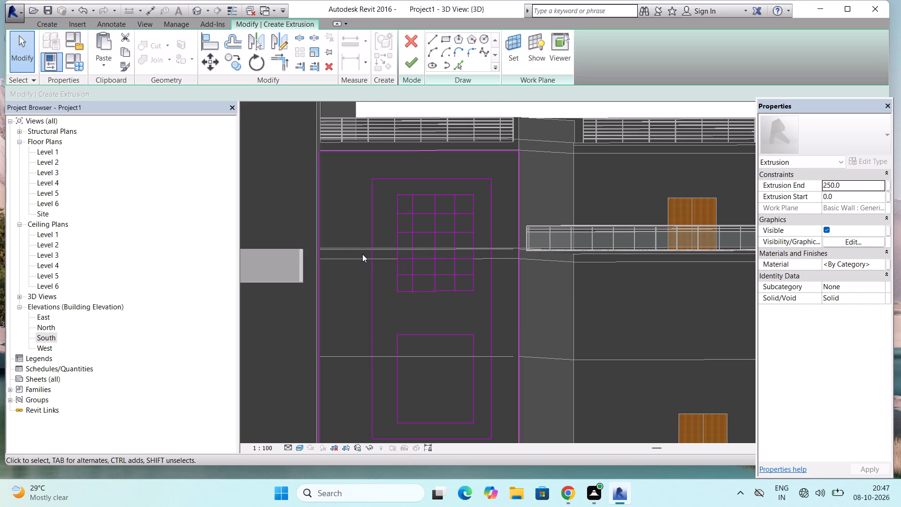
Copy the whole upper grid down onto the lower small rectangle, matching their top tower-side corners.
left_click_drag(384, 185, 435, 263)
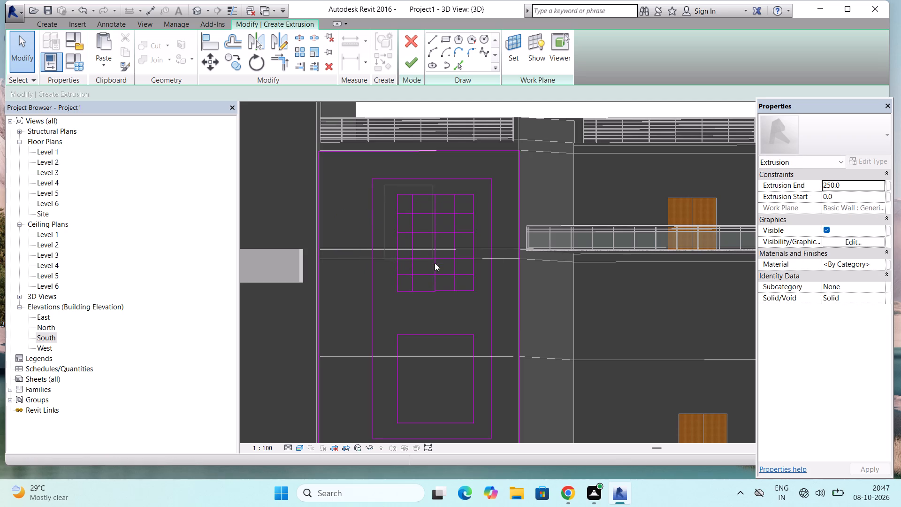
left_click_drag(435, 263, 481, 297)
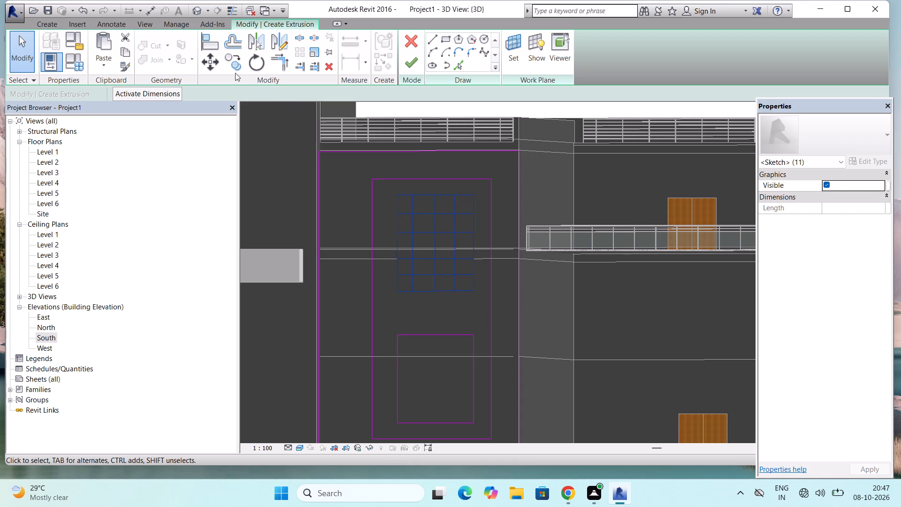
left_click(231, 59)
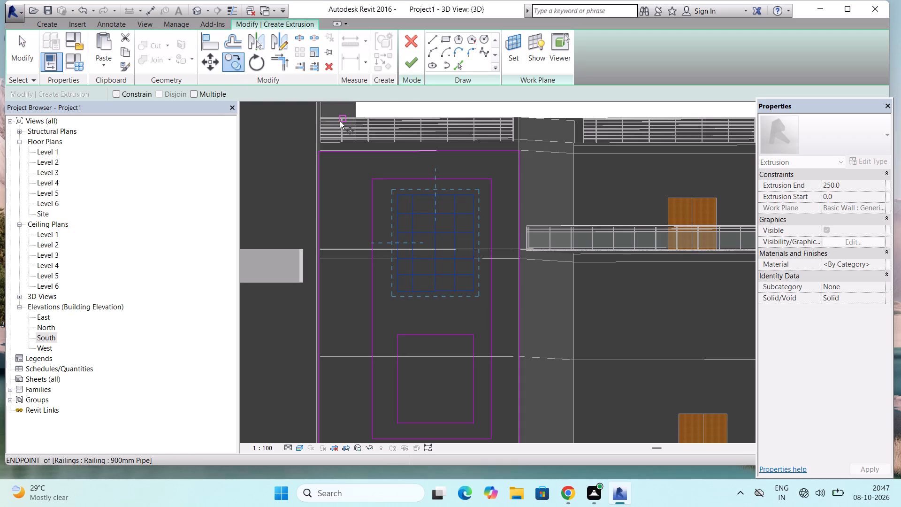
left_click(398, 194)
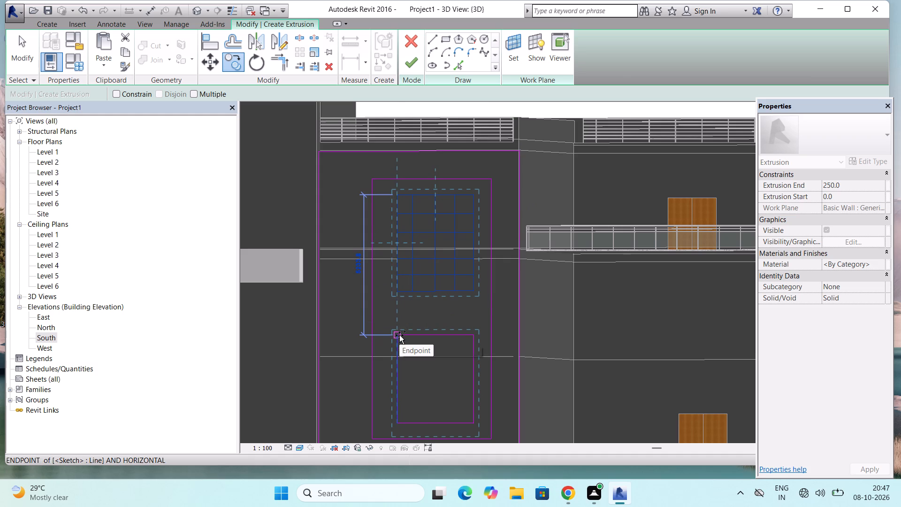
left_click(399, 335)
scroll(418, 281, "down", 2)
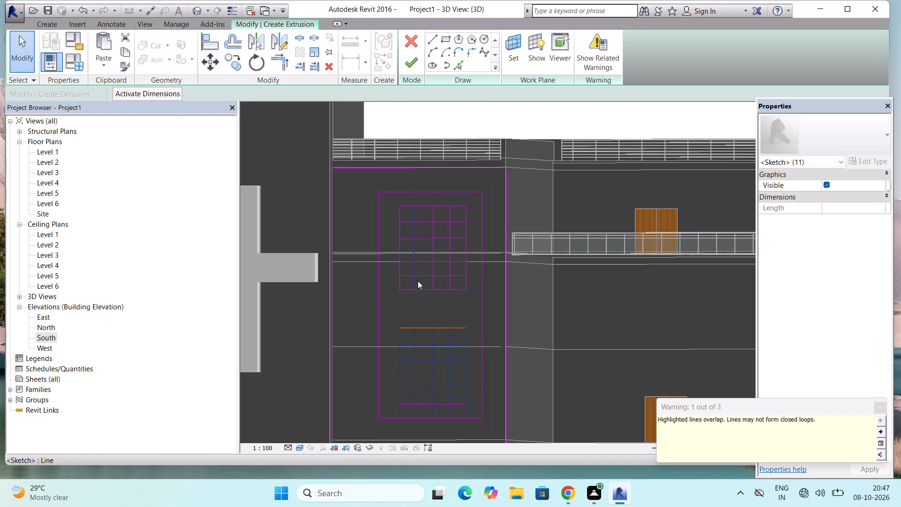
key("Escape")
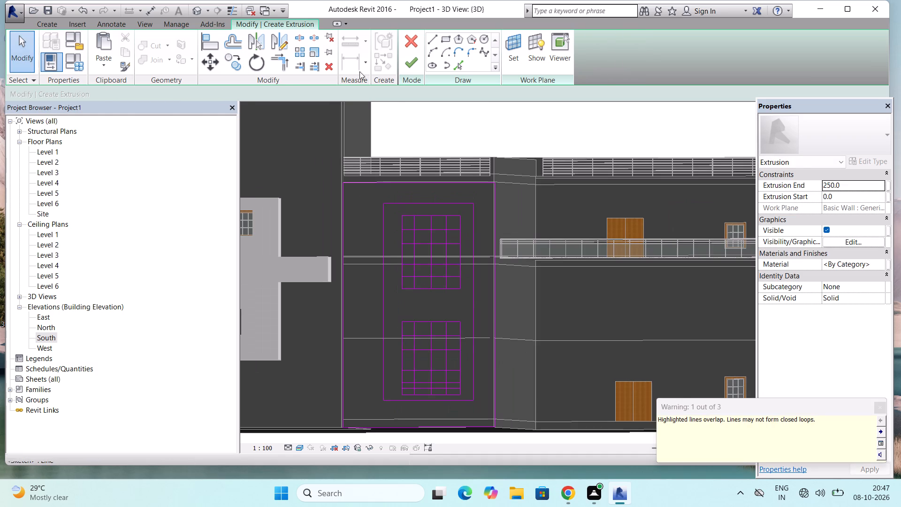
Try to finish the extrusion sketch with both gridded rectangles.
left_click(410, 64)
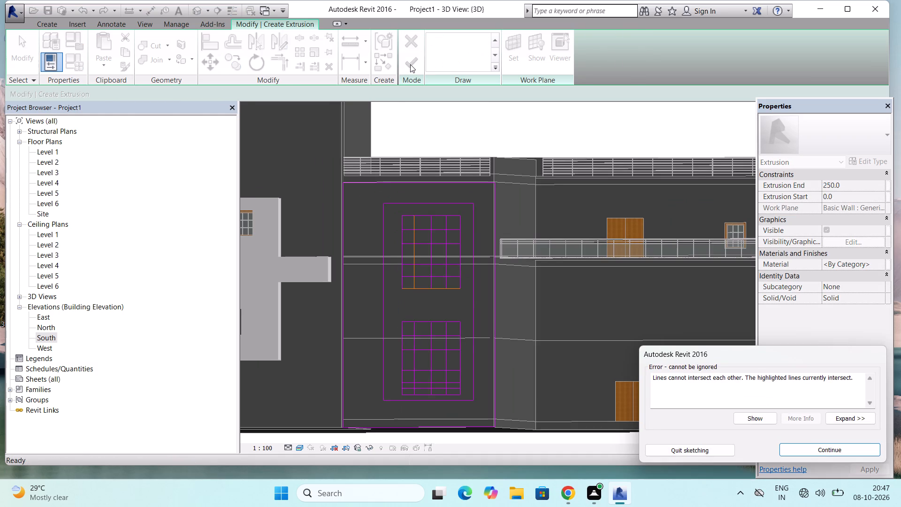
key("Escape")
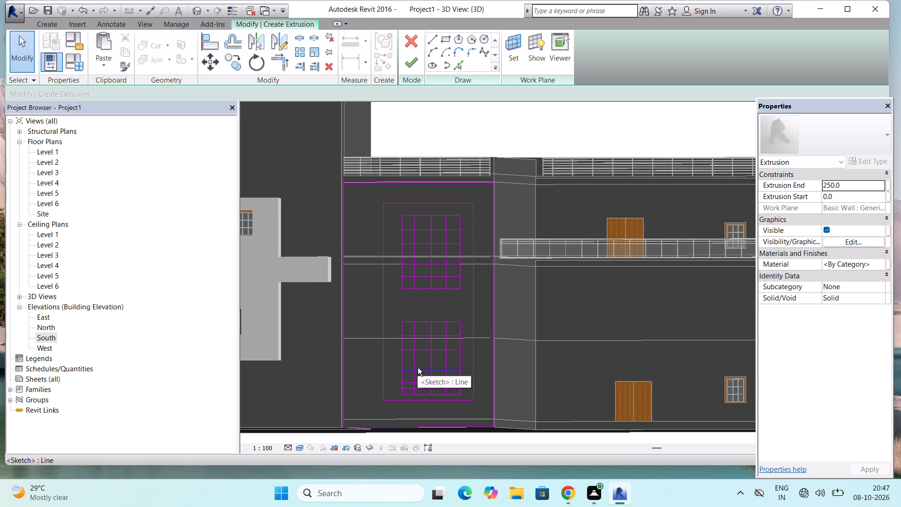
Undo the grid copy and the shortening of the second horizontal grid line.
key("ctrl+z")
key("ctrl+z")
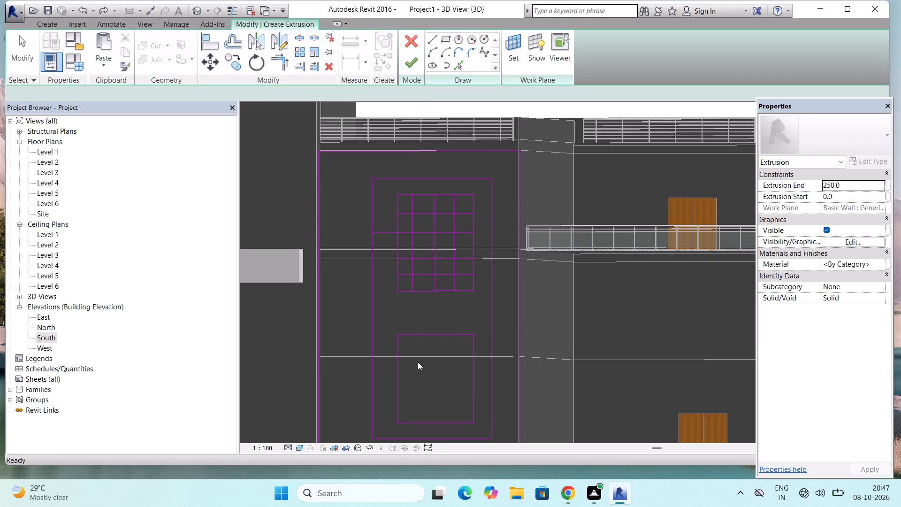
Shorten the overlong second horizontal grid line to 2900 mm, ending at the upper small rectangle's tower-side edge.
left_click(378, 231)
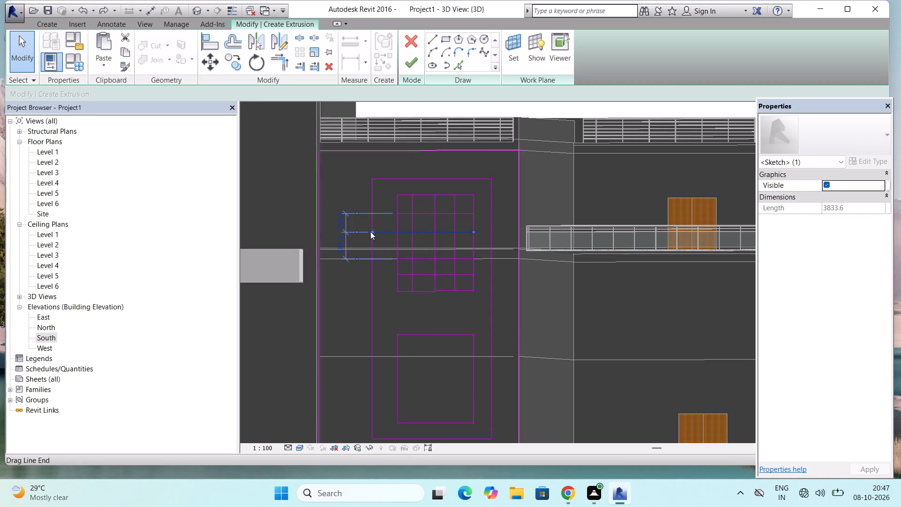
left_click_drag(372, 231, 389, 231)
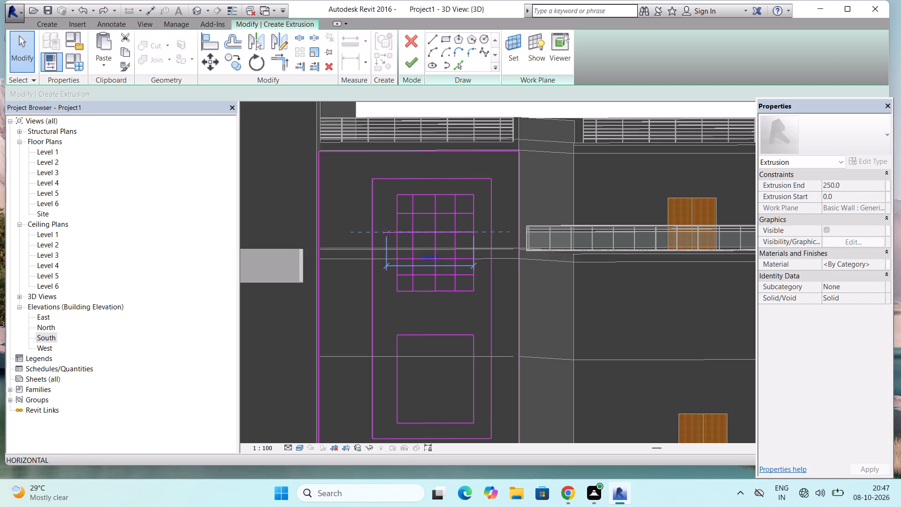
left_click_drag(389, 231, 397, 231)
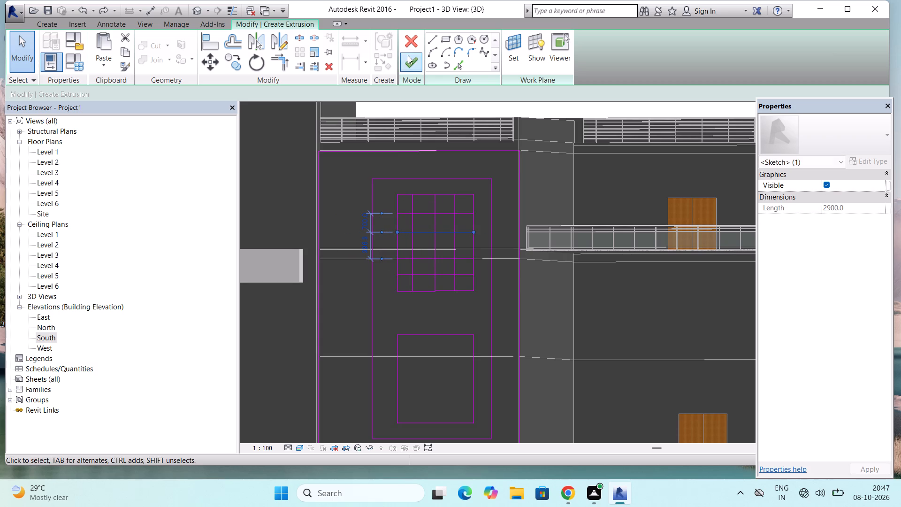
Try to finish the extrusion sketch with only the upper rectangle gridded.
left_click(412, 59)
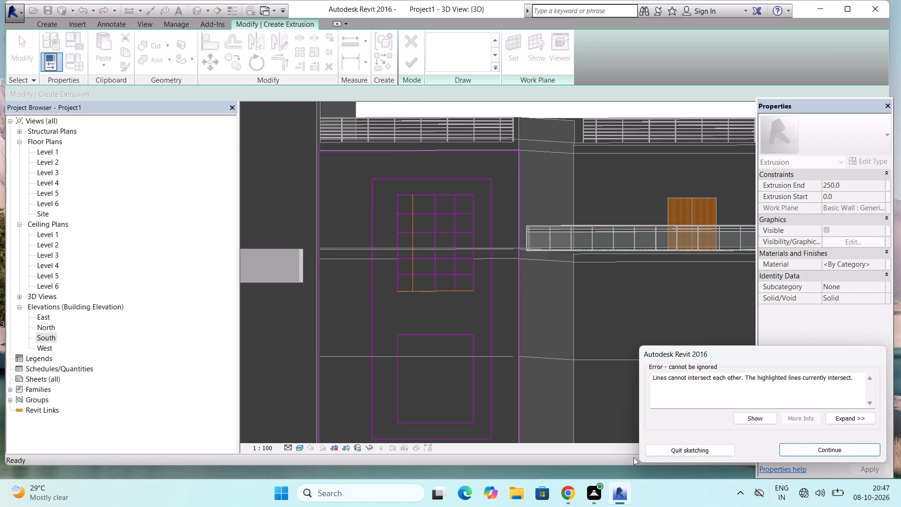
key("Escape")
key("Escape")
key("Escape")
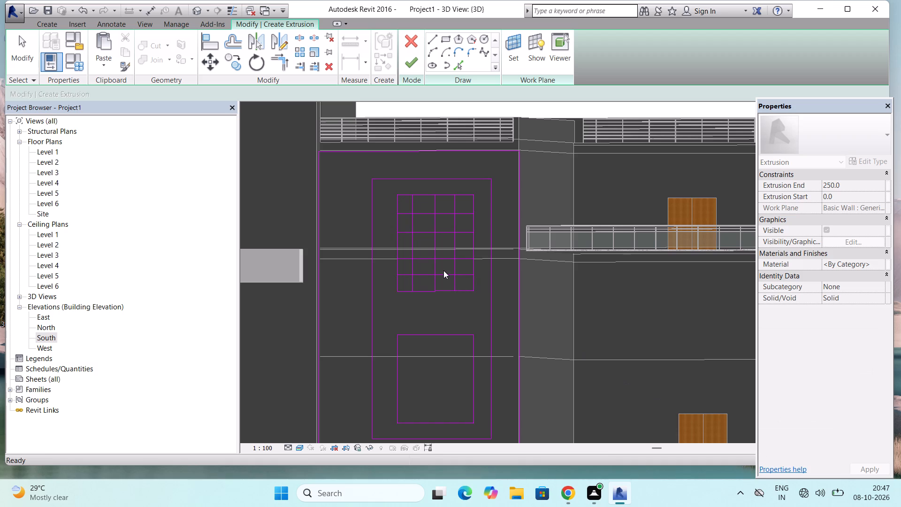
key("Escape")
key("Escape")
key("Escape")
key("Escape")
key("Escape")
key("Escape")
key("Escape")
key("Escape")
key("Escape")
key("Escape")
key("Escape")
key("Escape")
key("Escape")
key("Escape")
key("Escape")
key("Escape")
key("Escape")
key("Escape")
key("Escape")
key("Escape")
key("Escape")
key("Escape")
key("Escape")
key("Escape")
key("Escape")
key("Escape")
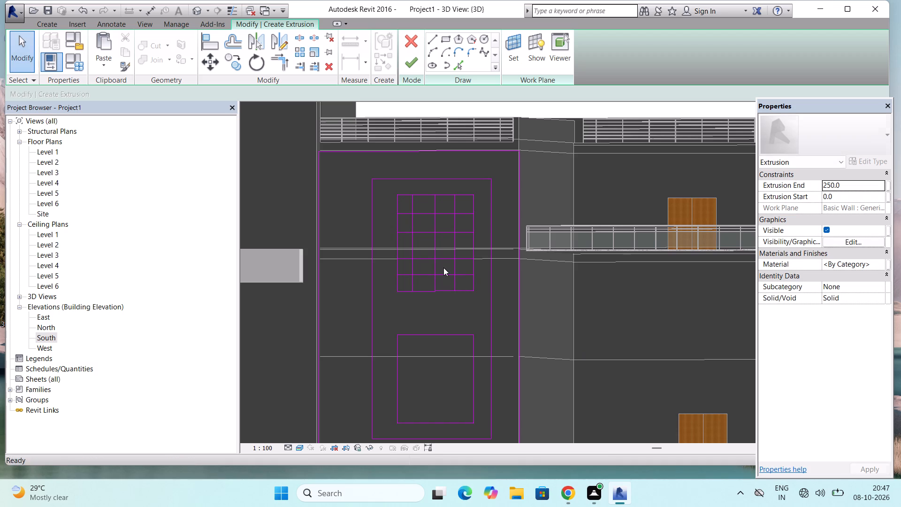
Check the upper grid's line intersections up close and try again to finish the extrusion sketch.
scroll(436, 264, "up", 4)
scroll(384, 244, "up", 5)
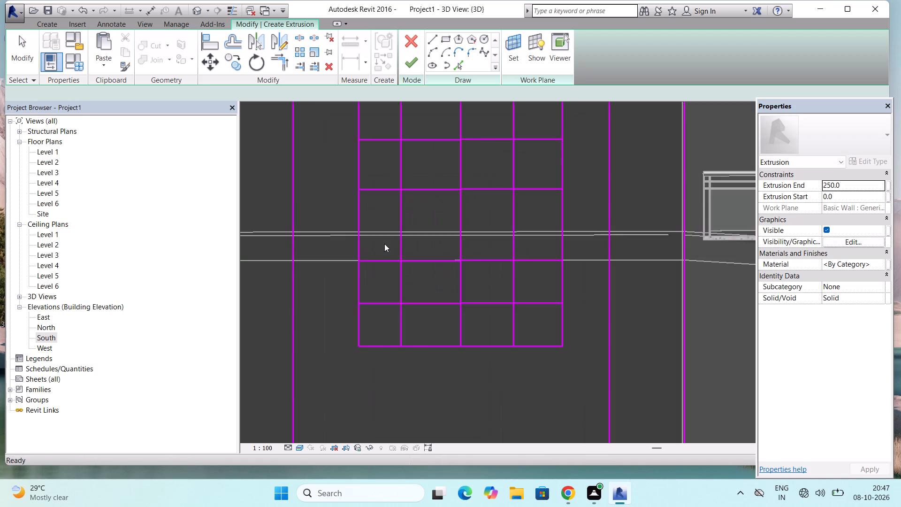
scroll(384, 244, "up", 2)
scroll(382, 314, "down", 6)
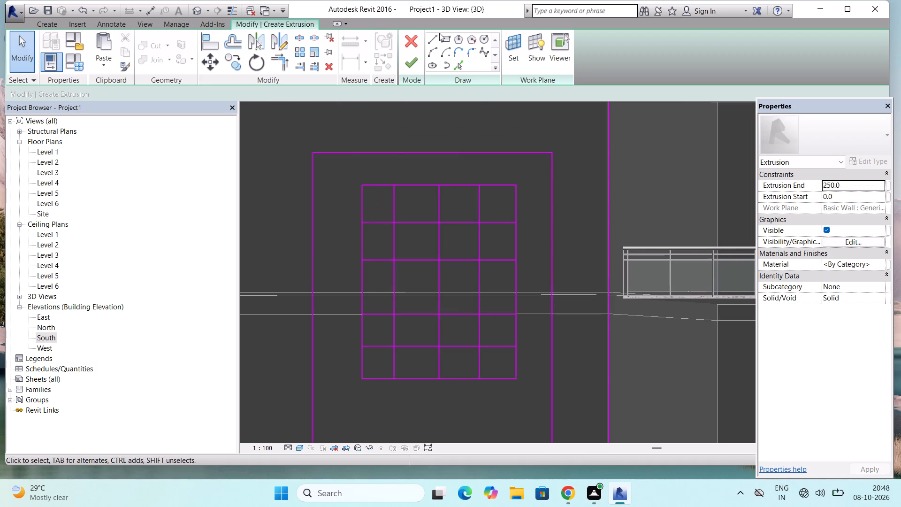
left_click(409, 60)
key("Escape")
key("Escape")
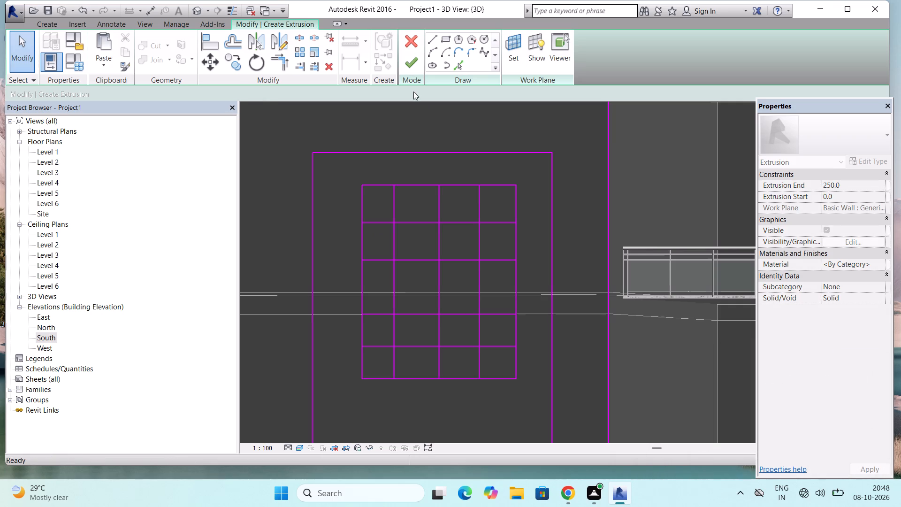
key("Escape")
Undo the second horizontal line's shortening and the two lowest horizontal lines of the upper grid.
key("ctrl+z")
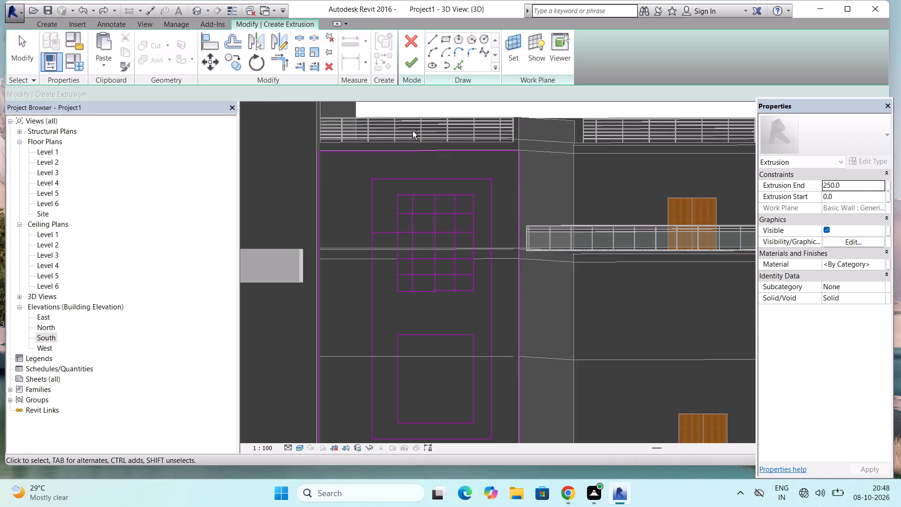
key("ctrl+z")
key("ctrl+z")
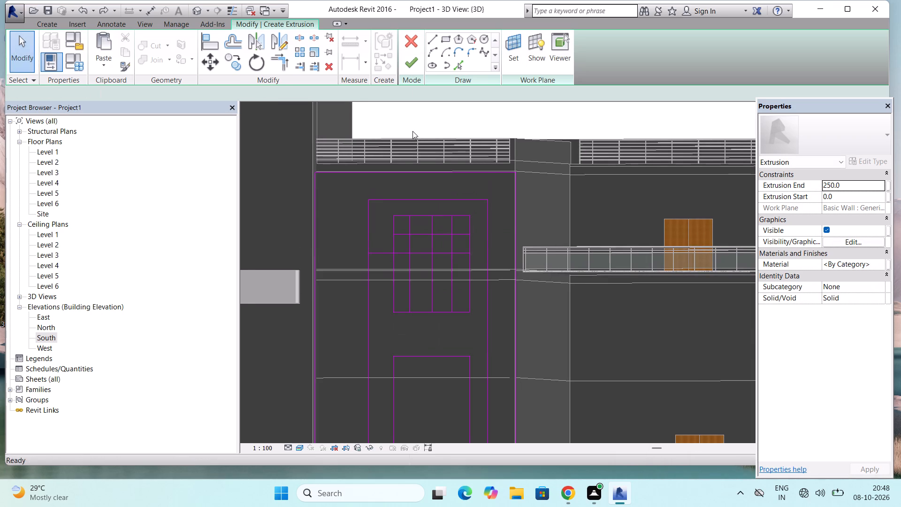
Undo the remaining grid lines inside the upper small rectangle and finish the extrusion sketch.
key("ctrl+z")
key("ctrl+z")
key("ctrl+z")
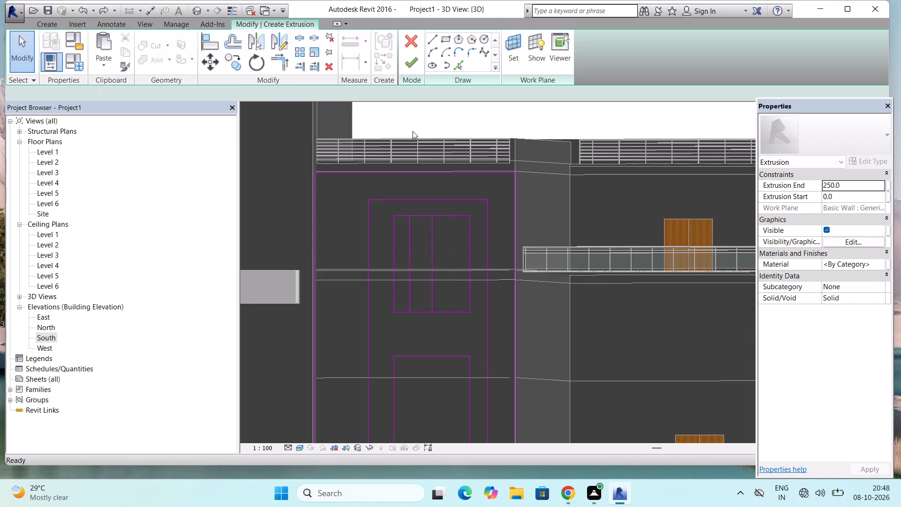
key("ctrl+z")
key("ctrl+z")
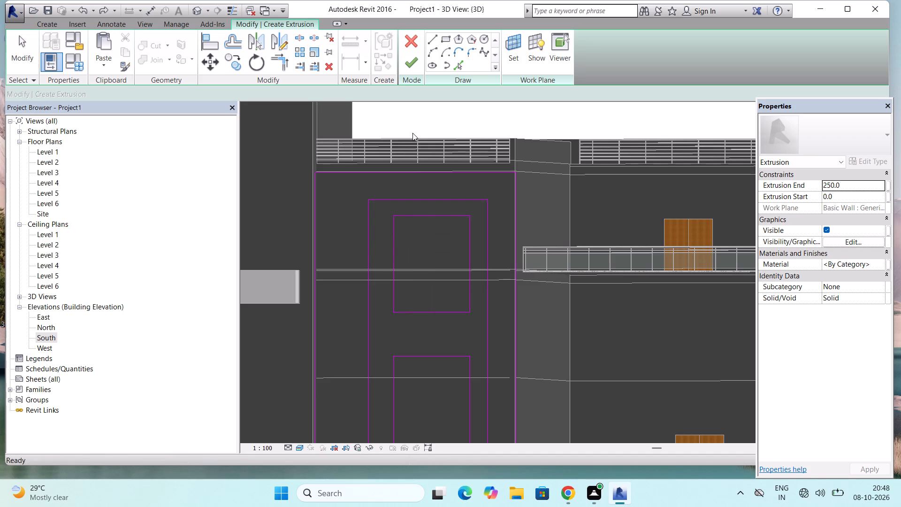
left_click(413, 70)
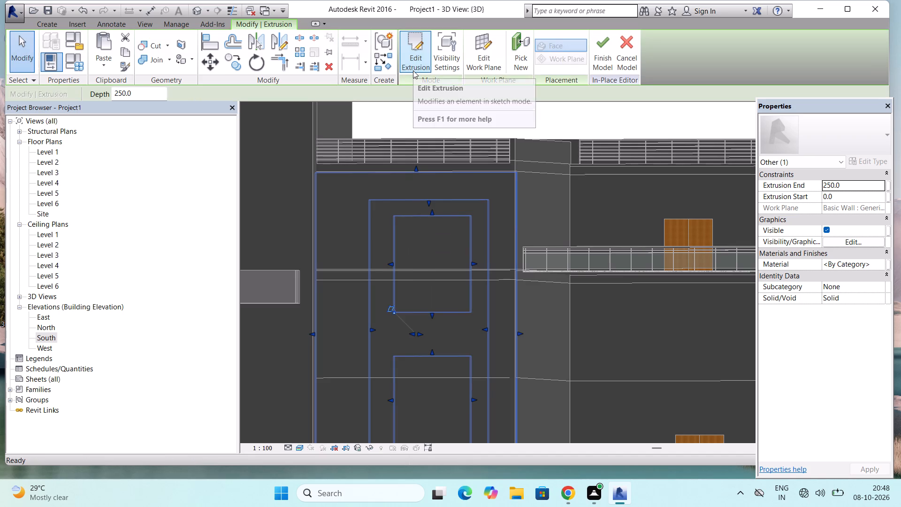
Stretch the frame extrusion's front face outward from the wall to a depth of about 1327 mm.
scroll(412, 120, "down", 4)
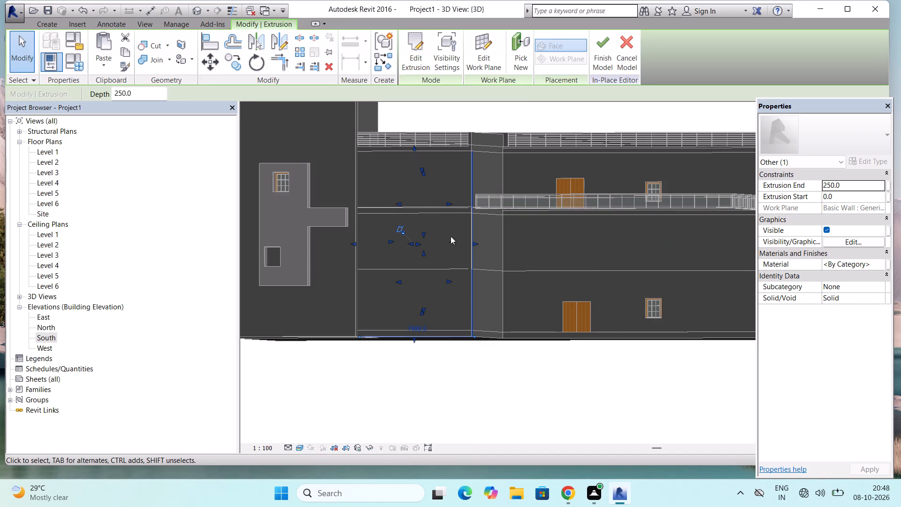
middle_click_drag(488, 269, 427, 270, "shift")
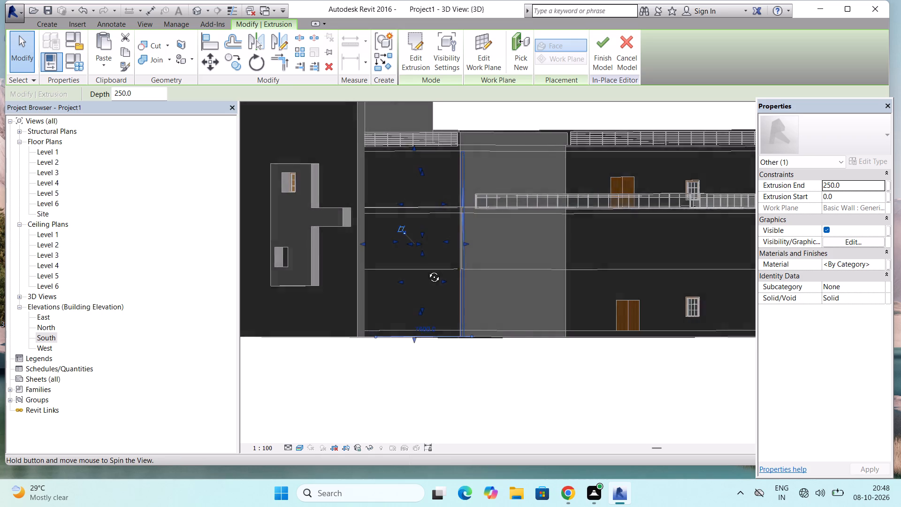
middle_click_drag(427, 270, 355, 273, "shift")
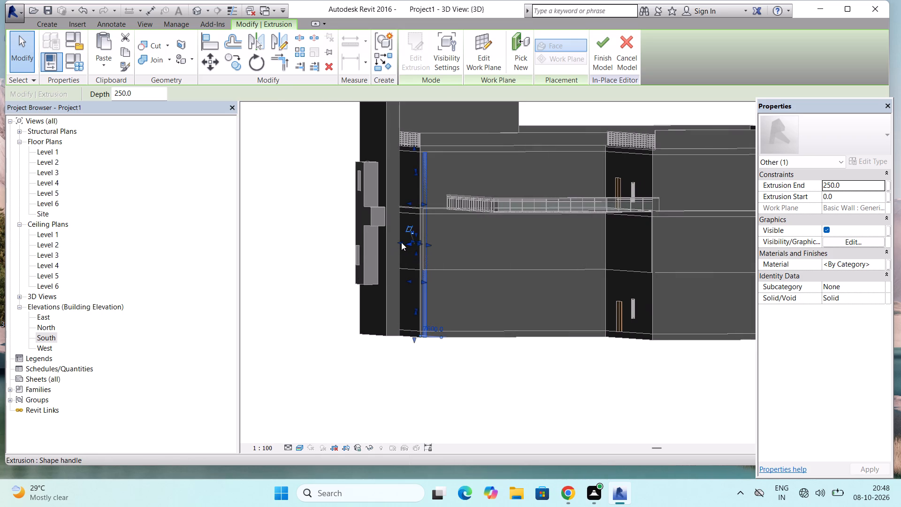
left_click(401, 242)
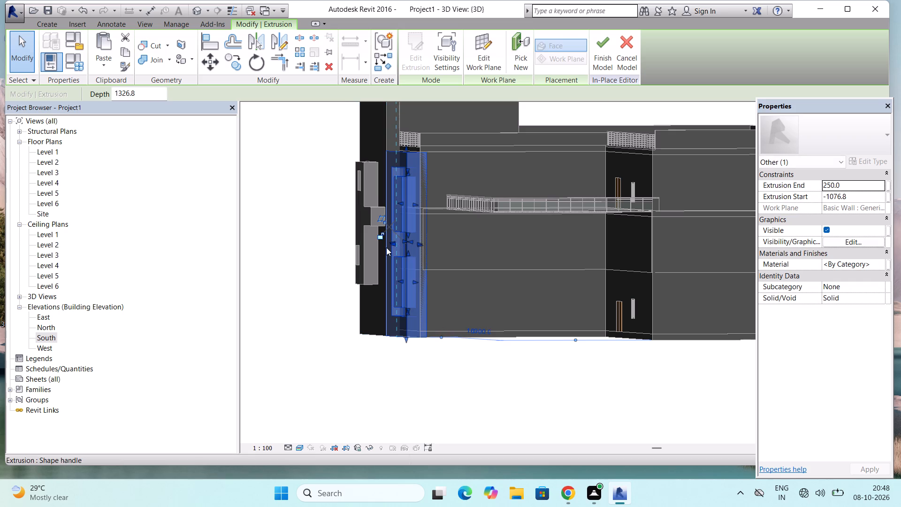
key("Escape")
key("Escape")
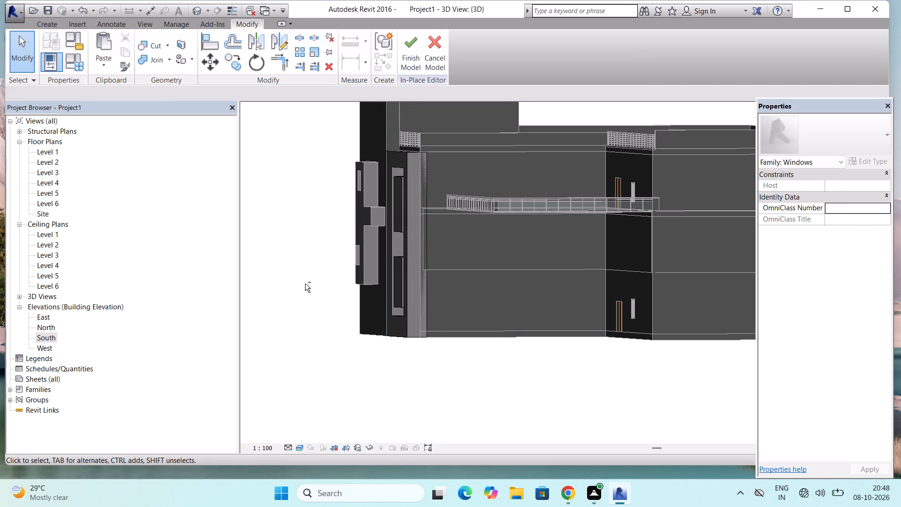
Narrow the frame's large opening by moving both of its vertical sides inward, close to the two inner panels.
middle_click_drag(309, 284, 357, 290, "shift")
middle_click_drag(359, 290, 382, 290, "shift")
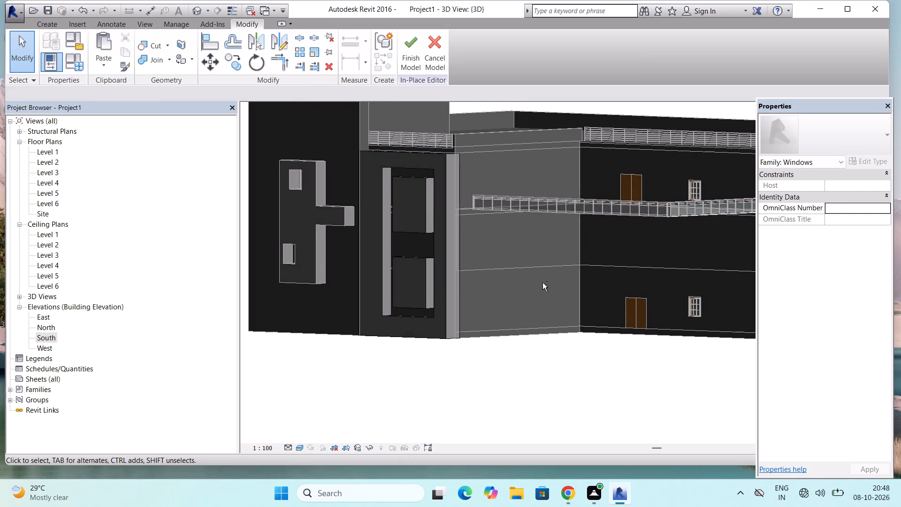
scroll(252, 340, "down", 2)
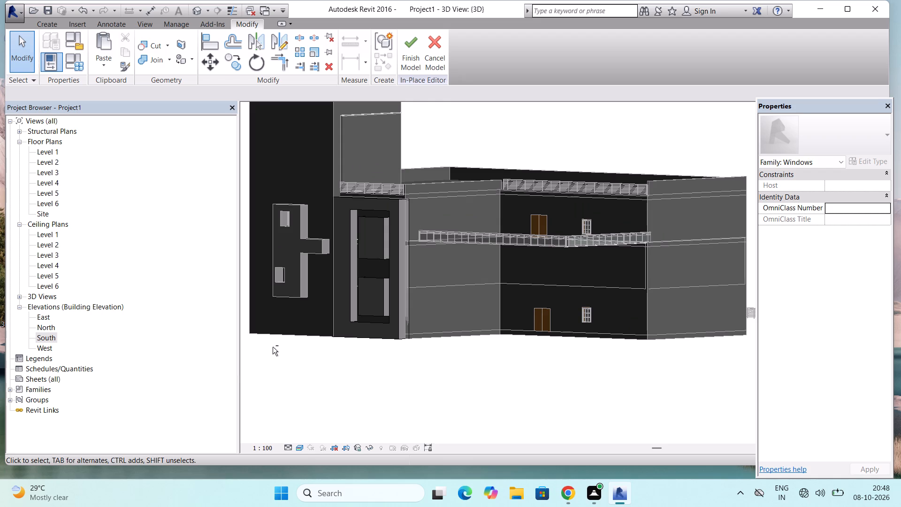
middle_click_drag(273, 348, 347, 347, "shift")
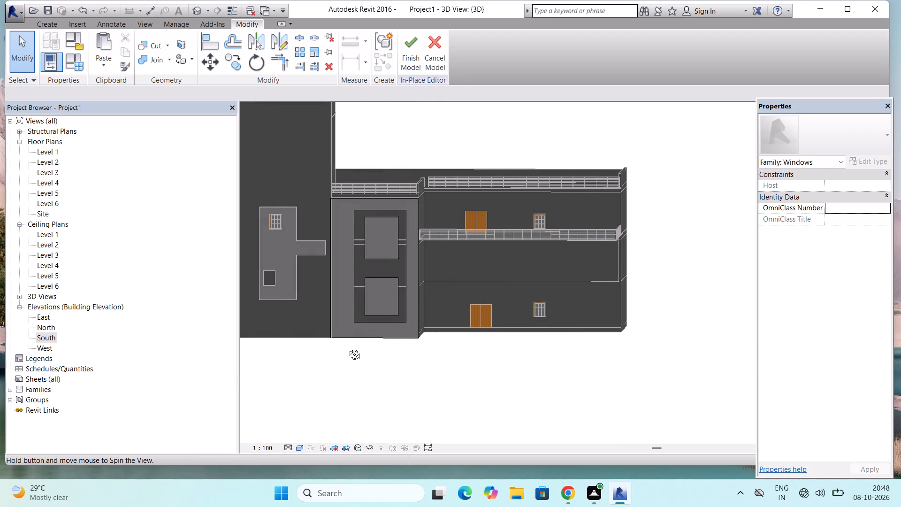
middle_click_drag(347, 347, 362, 346, "shift")
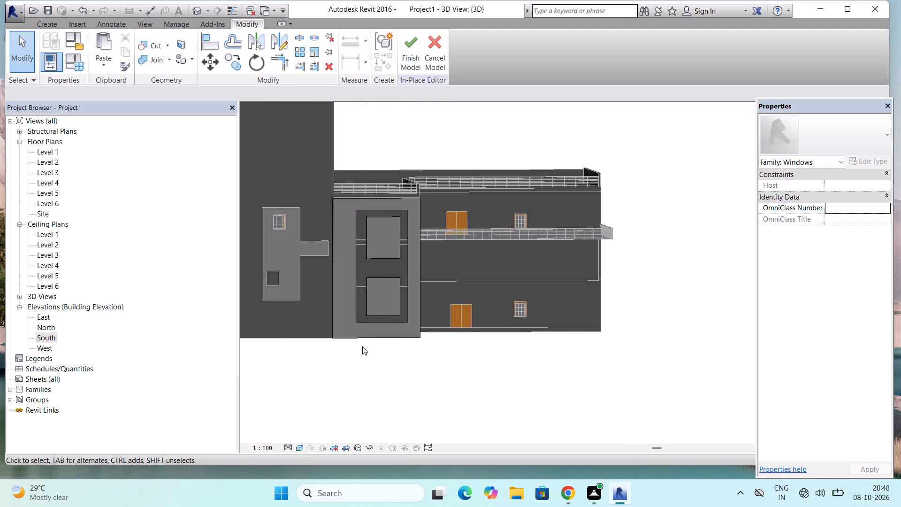
scroll(379, 230, "up", 4)
left_click(359, 244)
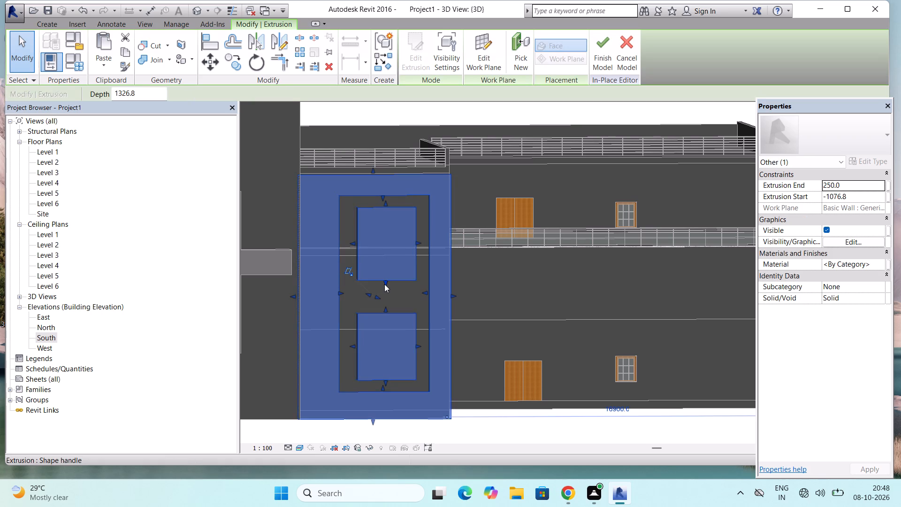
left_click(339, 292)
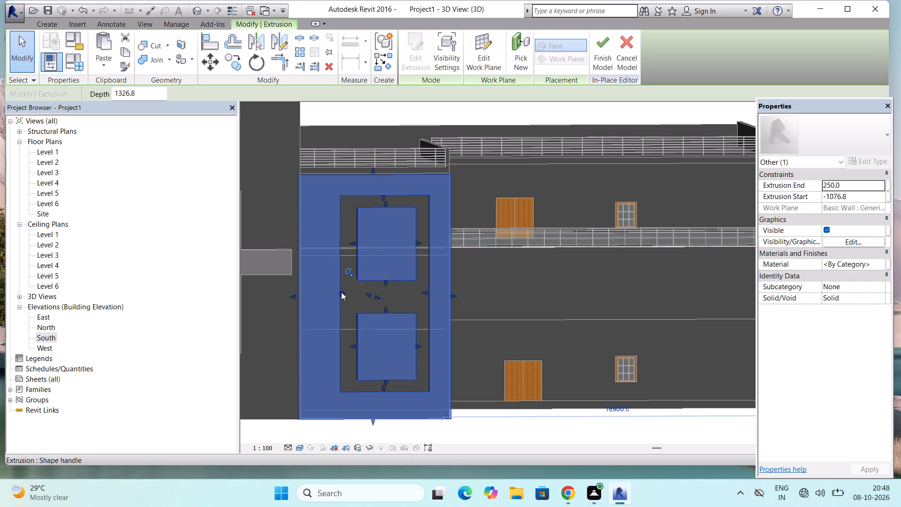
left_click_drag(341, 292, 352, 292)
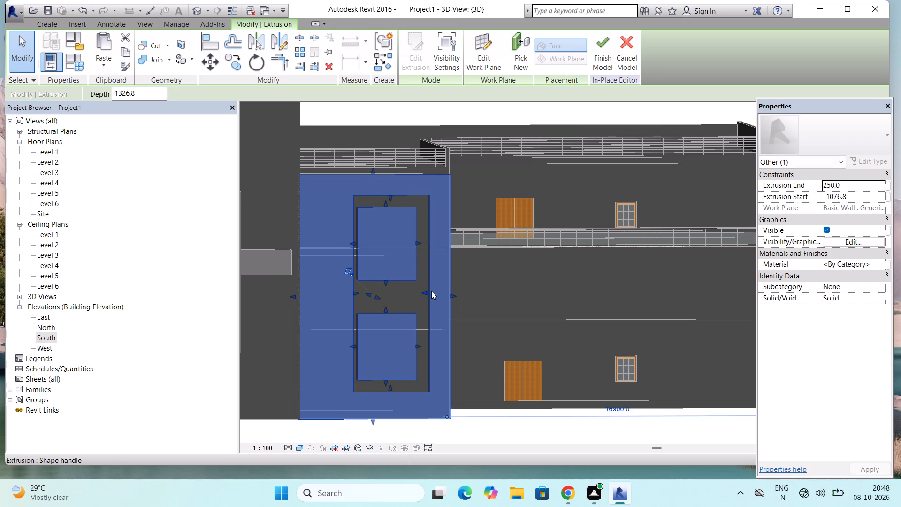
left_click_drag(424, 292, 419, 292)
key("Escape")
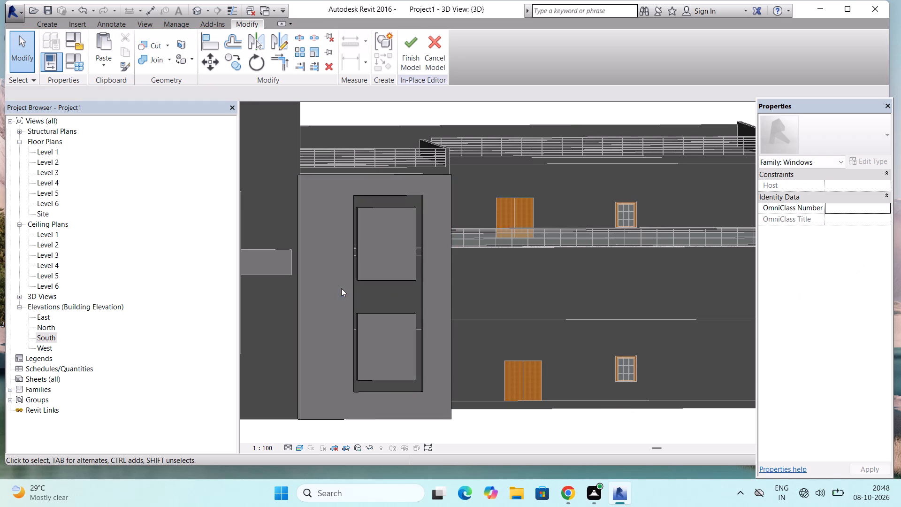
Finish the in-place window frame model beside the tower and return to the project.
scroll(422, 181, "down", 5)
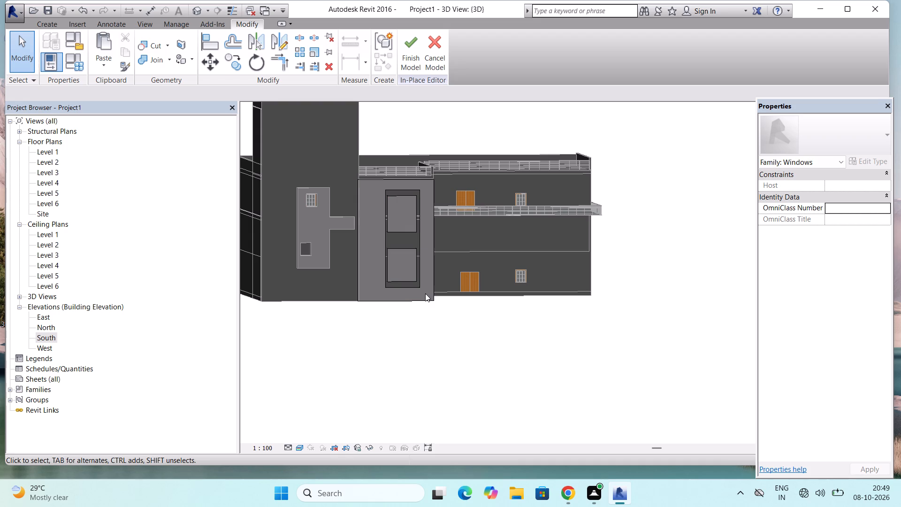
left_click(404, 52)
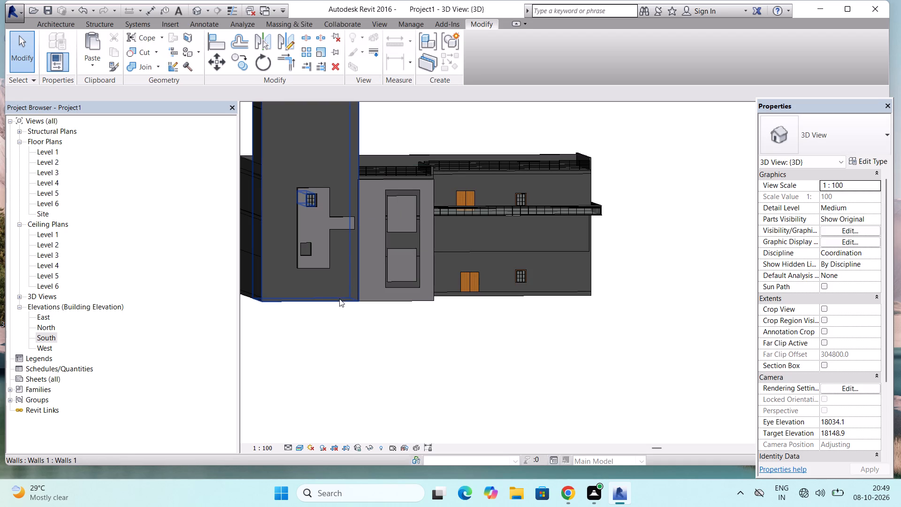
key("Escape")
key("Escape")
key("Escape")
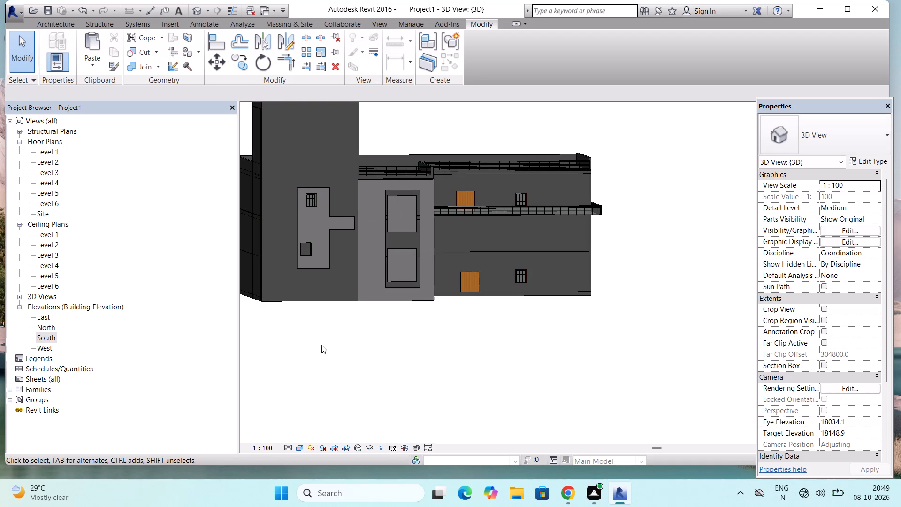
key("Escape")
key("Escape")
key("Escape")
key("Escape")
key("Escape")
key("Escape")
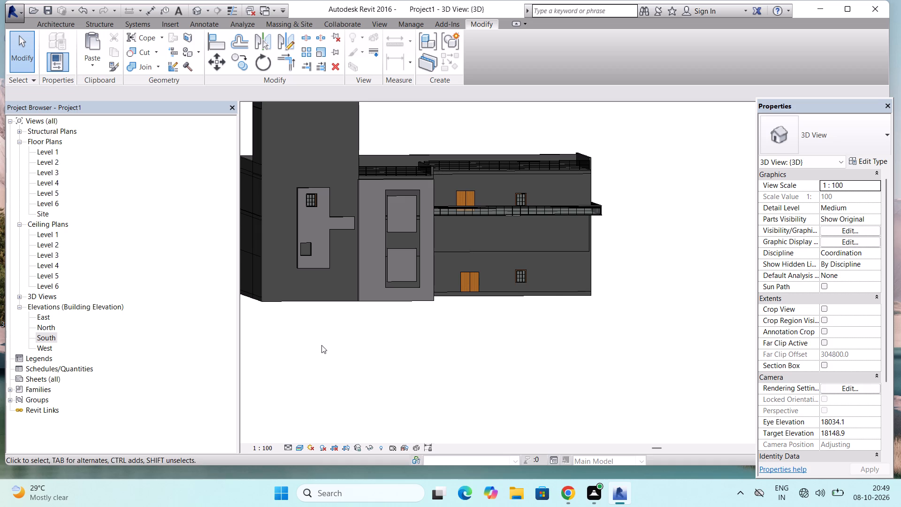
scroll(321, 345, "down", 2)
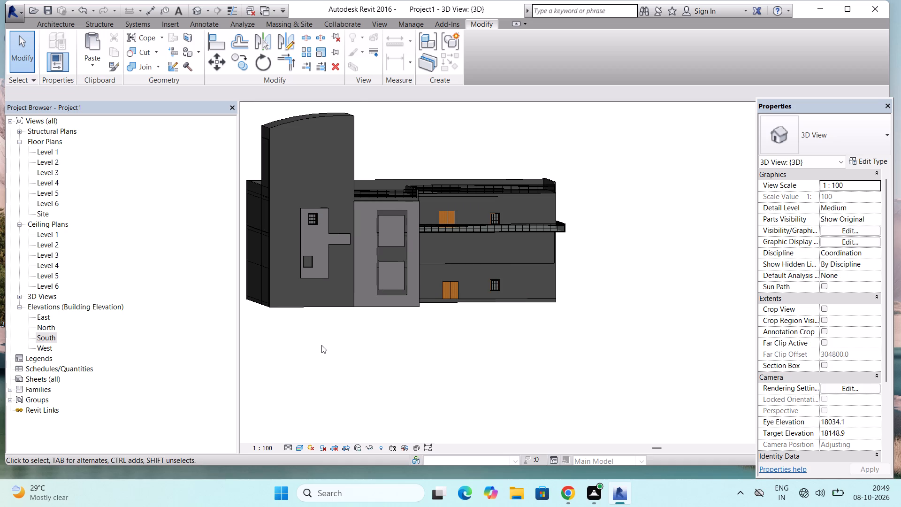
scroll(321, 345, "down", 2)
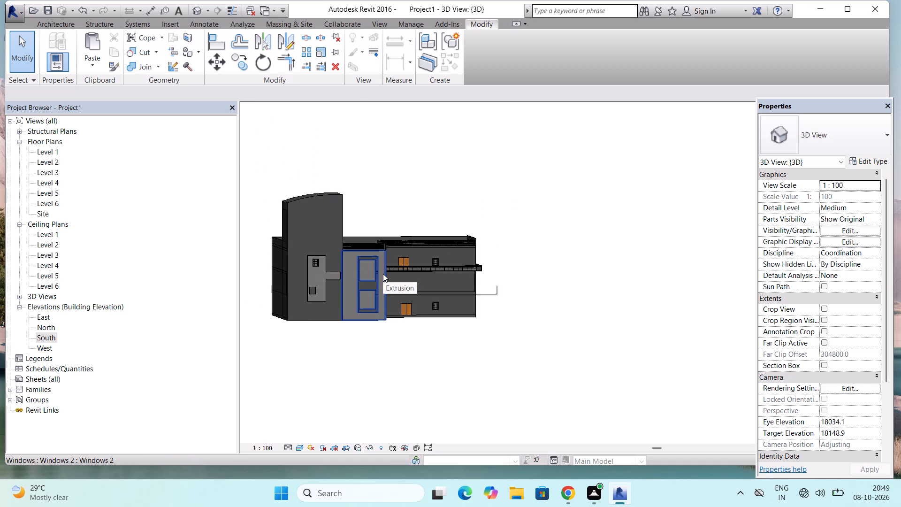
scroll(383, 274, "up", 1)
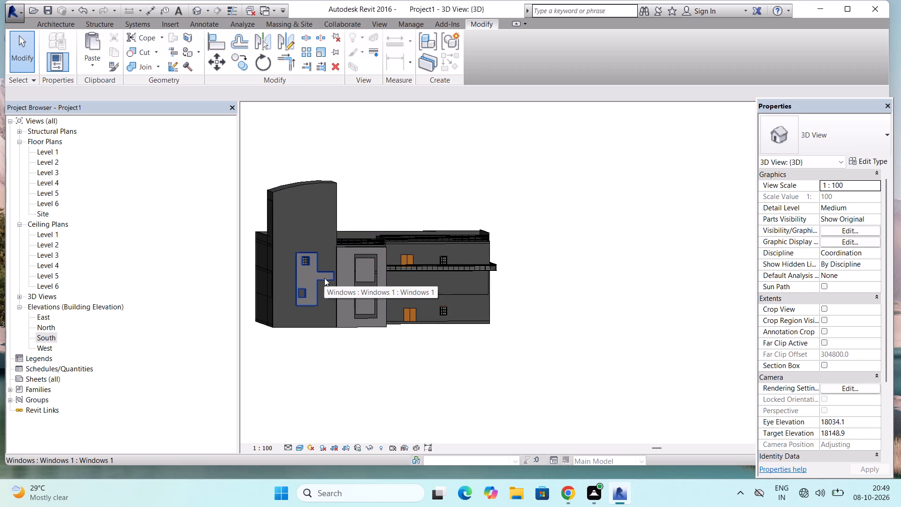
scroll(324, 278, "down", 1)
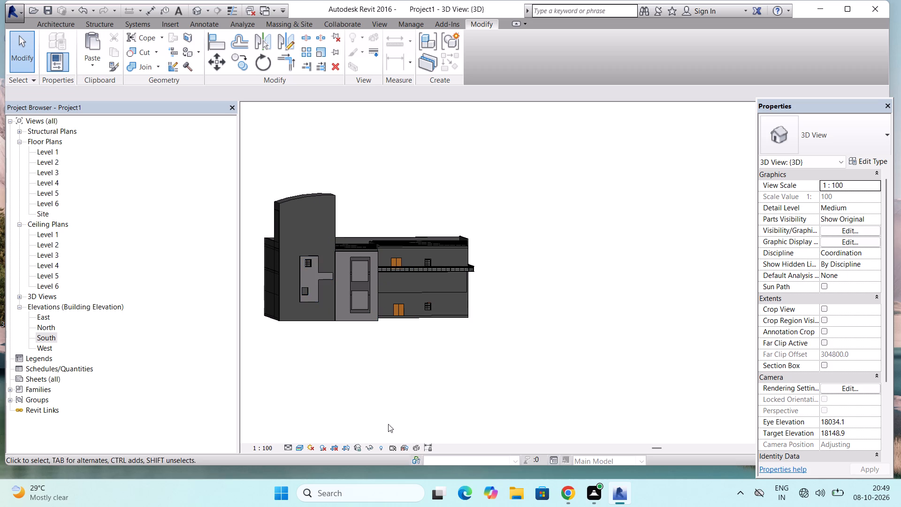
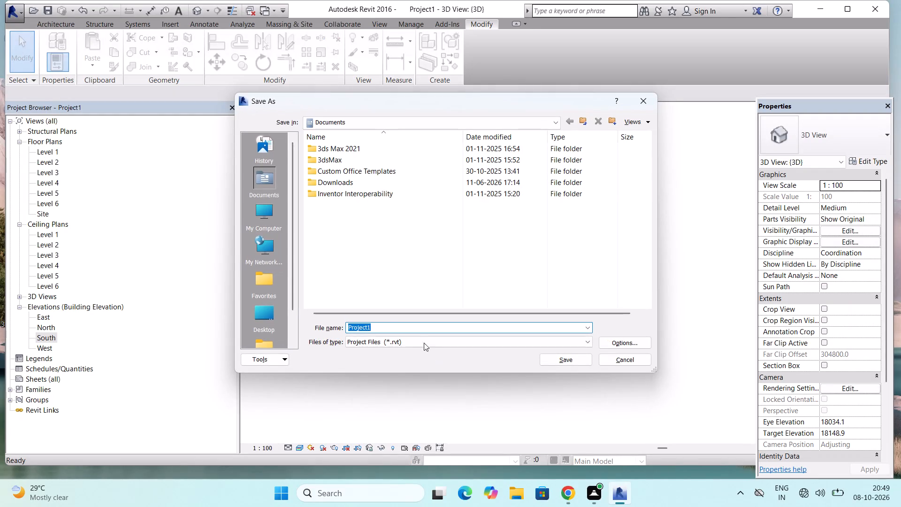
Save the project to the Desktop as Project2.
left_click(263, 315)
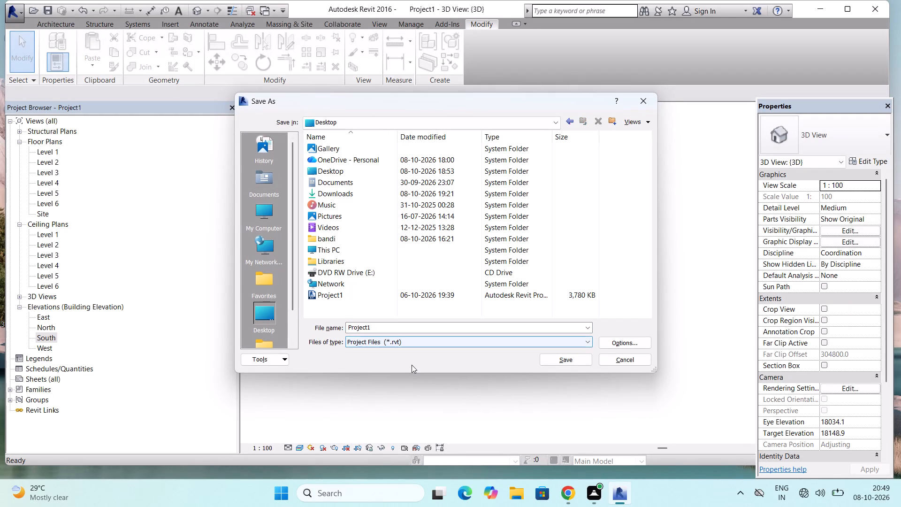
left_click(391, 328)
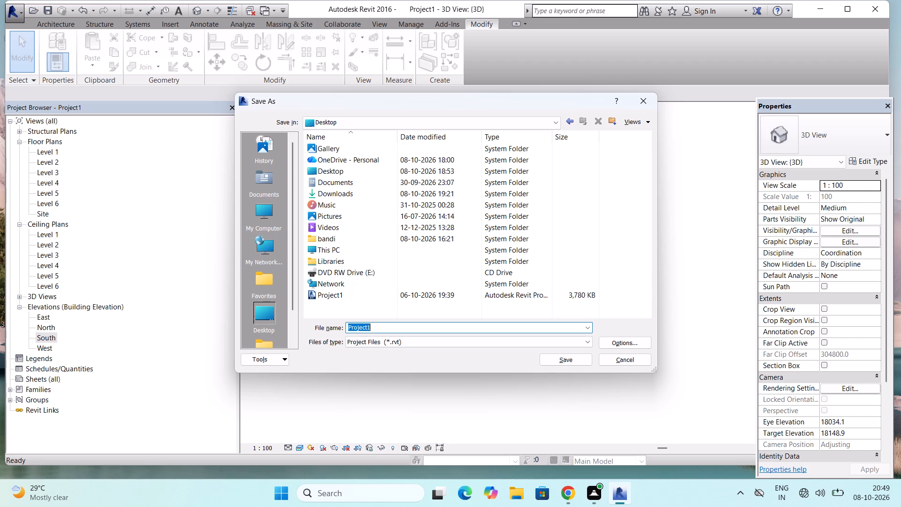
left_click(391, 327)
key("BackSpace")
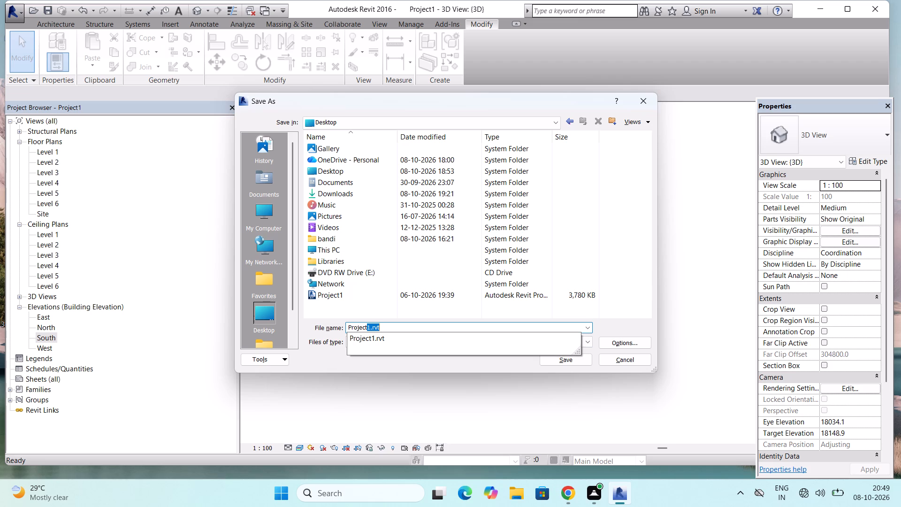
left_click(389, 328)
key("BackSpace")
key("BackSpace")
key("BackSpace")
key("BackSpace")
key("BackSpace")
key("2")
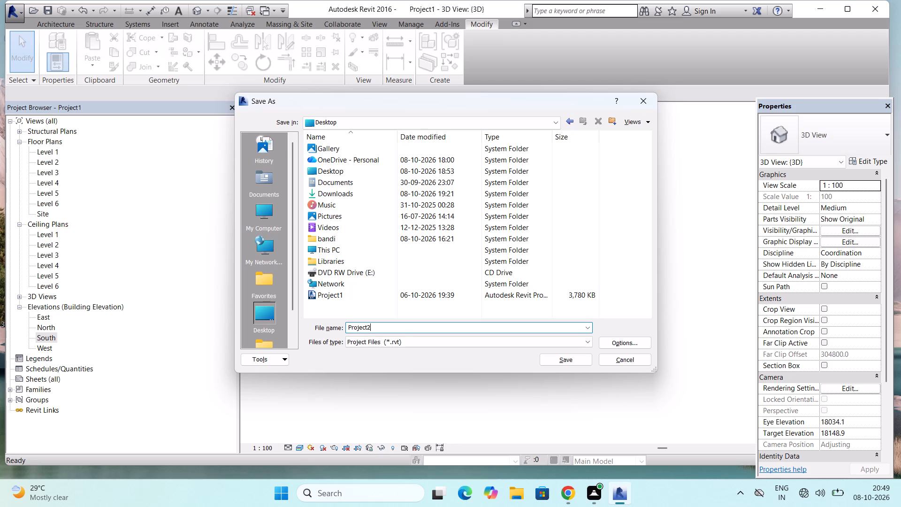
left_click(552, 364)
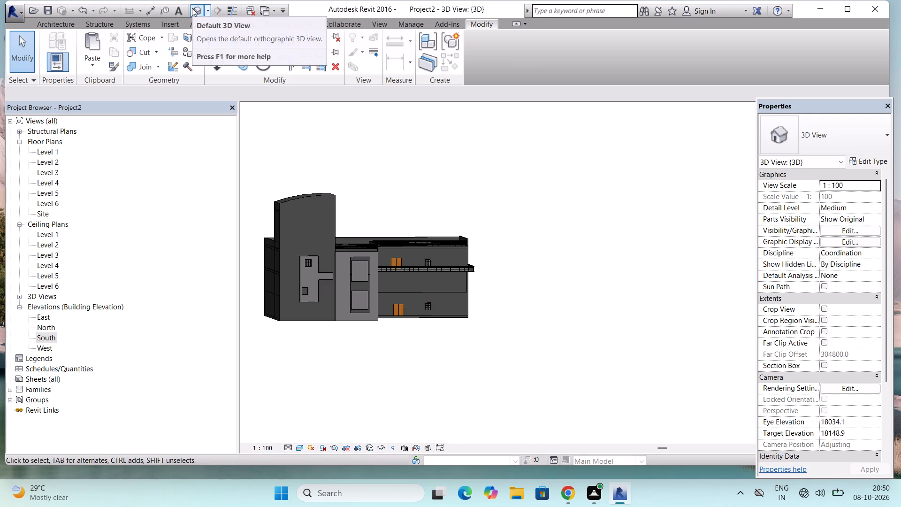
Delete the upper casement window and the in-place window panel from the front of the curved-top tower.
scroll(192, 8, "up", 1)
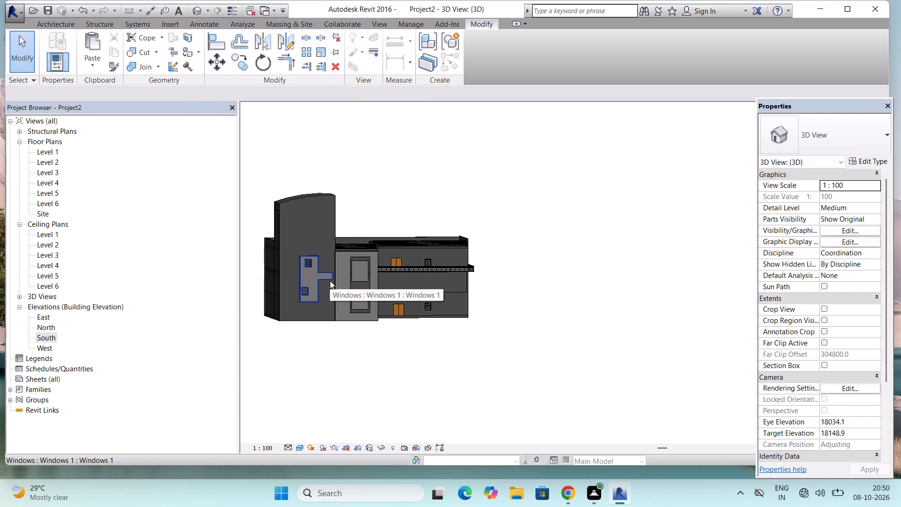
scroll(330, 281, "up", 3)
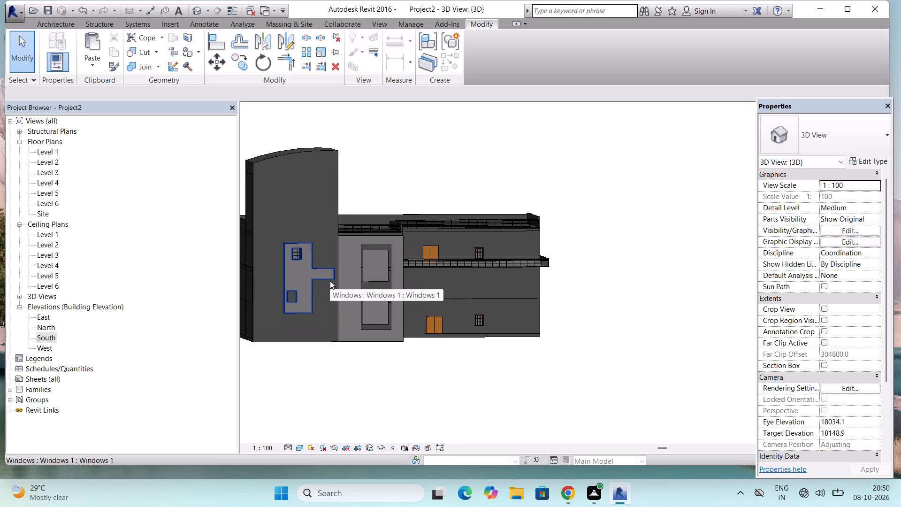
key("Escape")
left_click(298, 248)
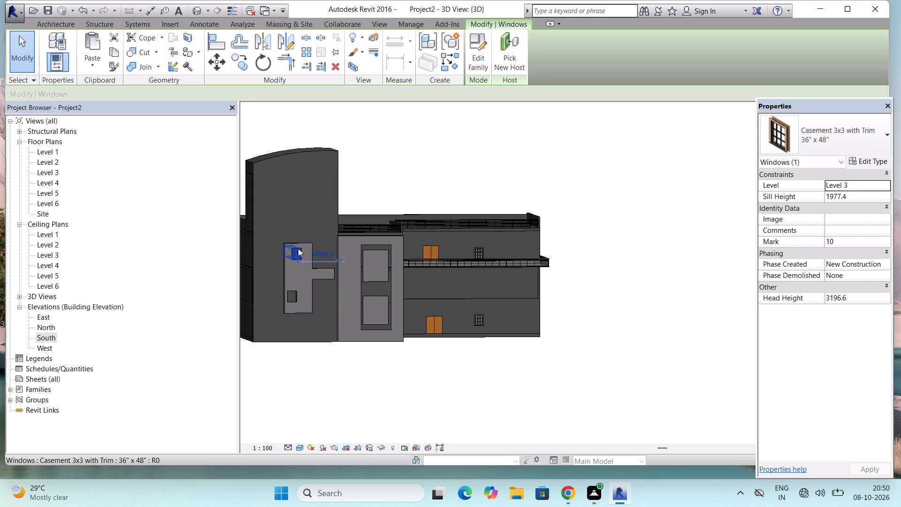
key("Delete")
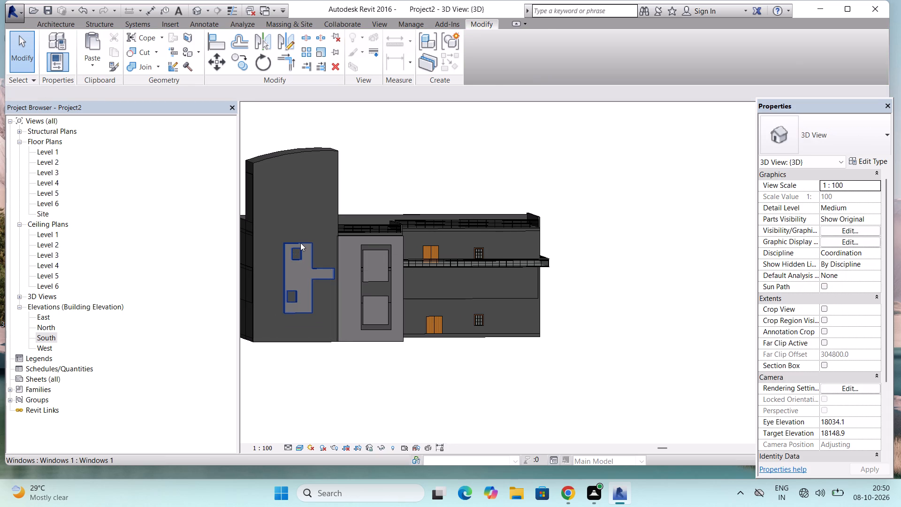
left_click(300, 243)
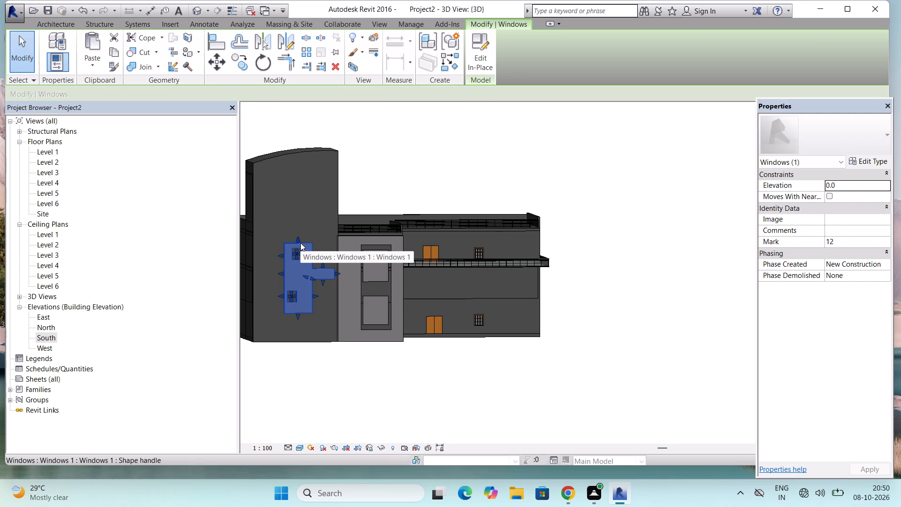
key("Delete")
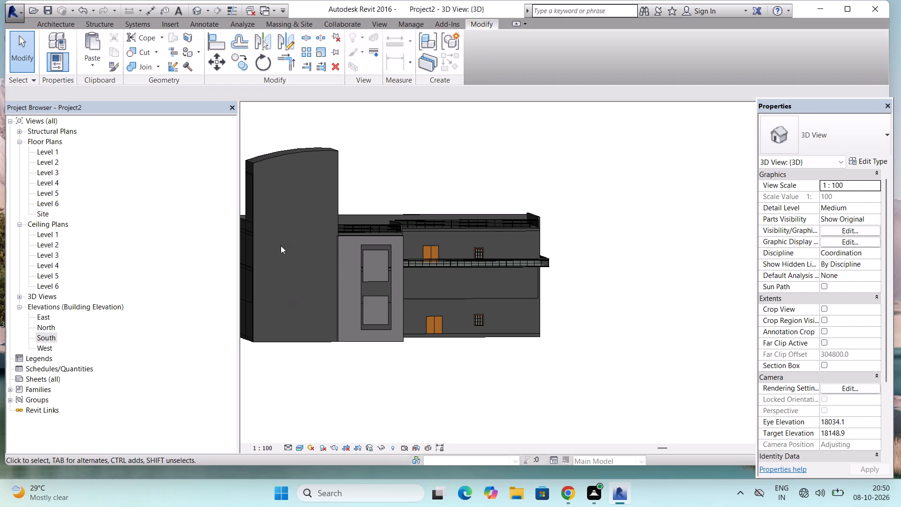
Create a new in-place model component in the Windows category, accepting the suggested name.
left_click(65, 22)
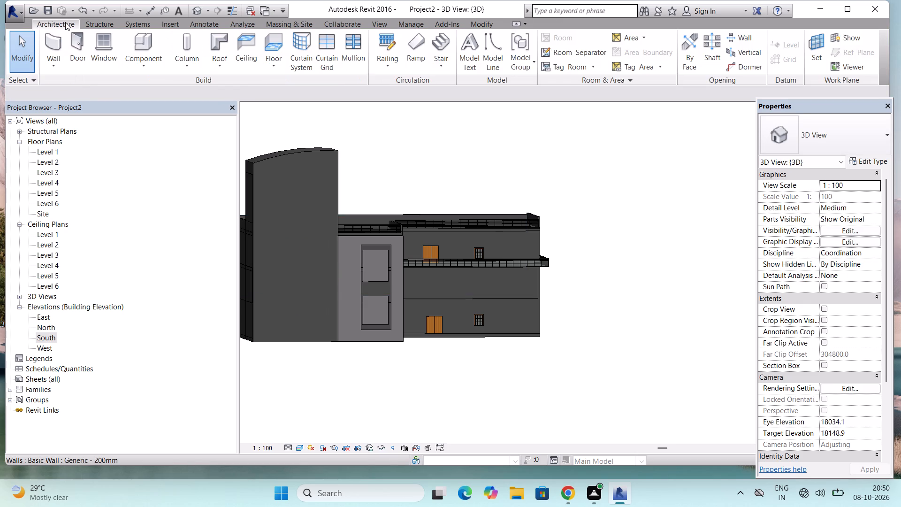
left_click(138, 60)
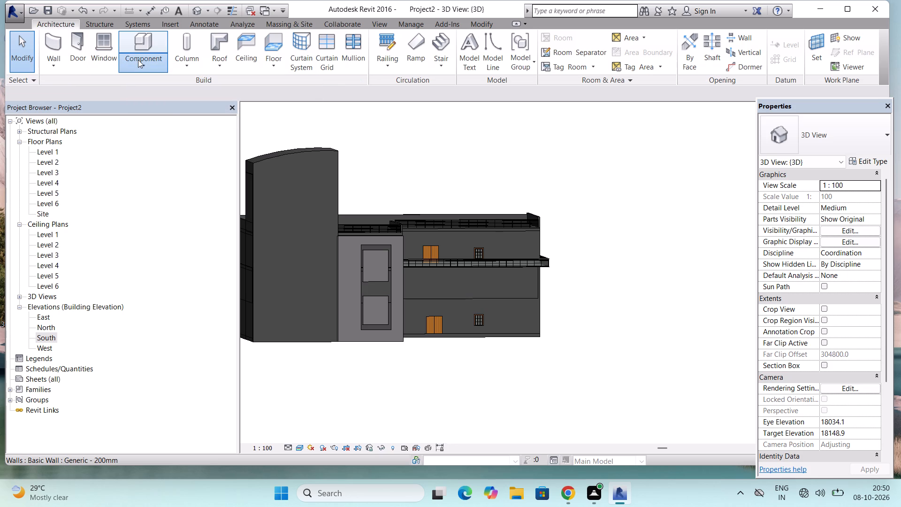
left_click(145, 106)
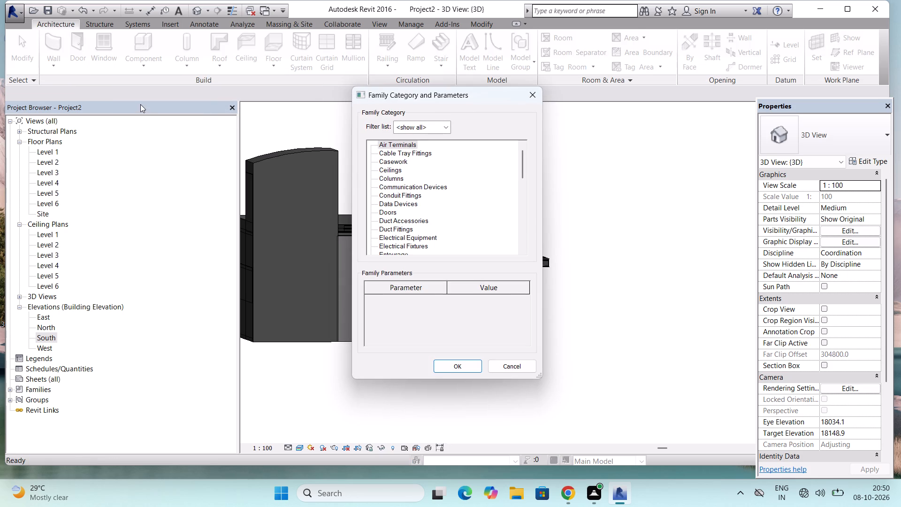
scroll(397, 184, "down", 20)
scroll(397, 184, "down", 3)
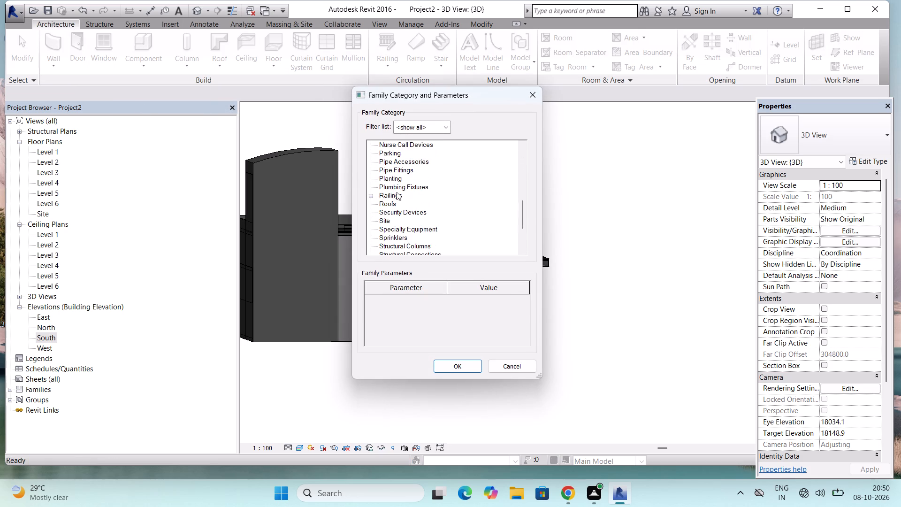
scroll(397, 192, "down", 19)
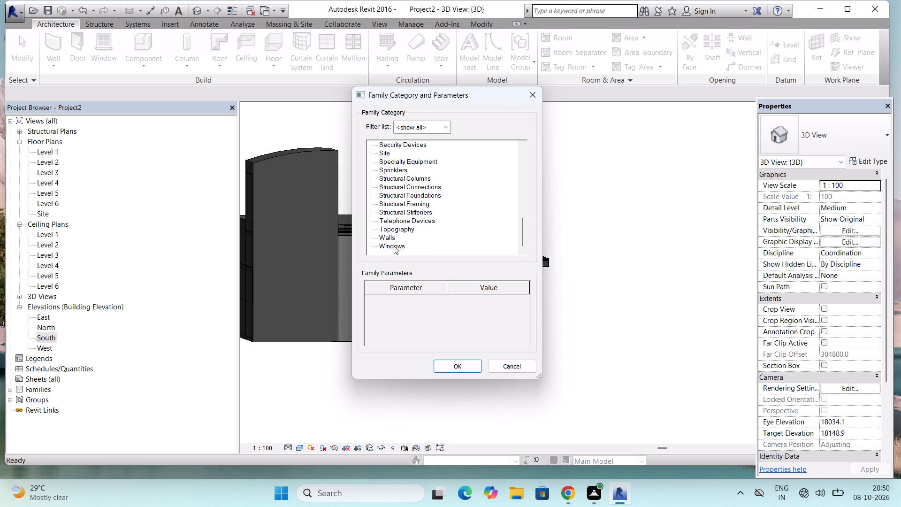
left_click(394, 246)
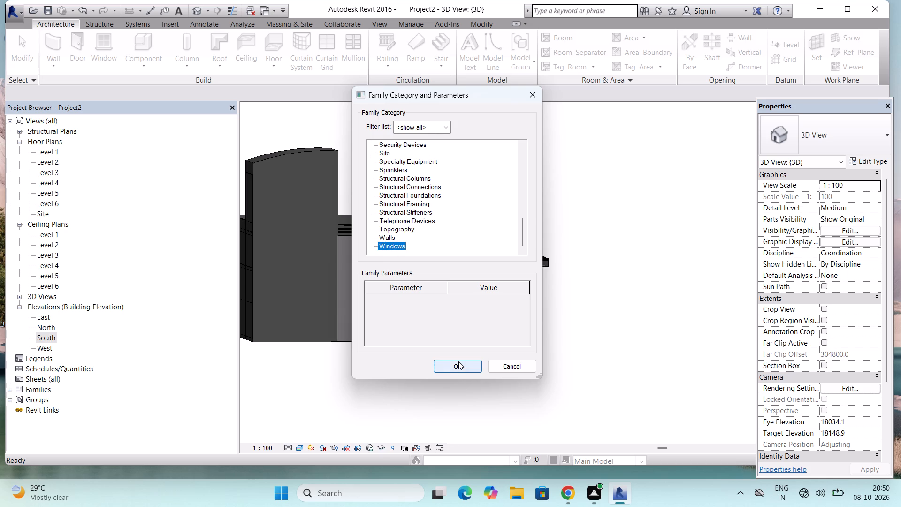
left_click(458, 361)
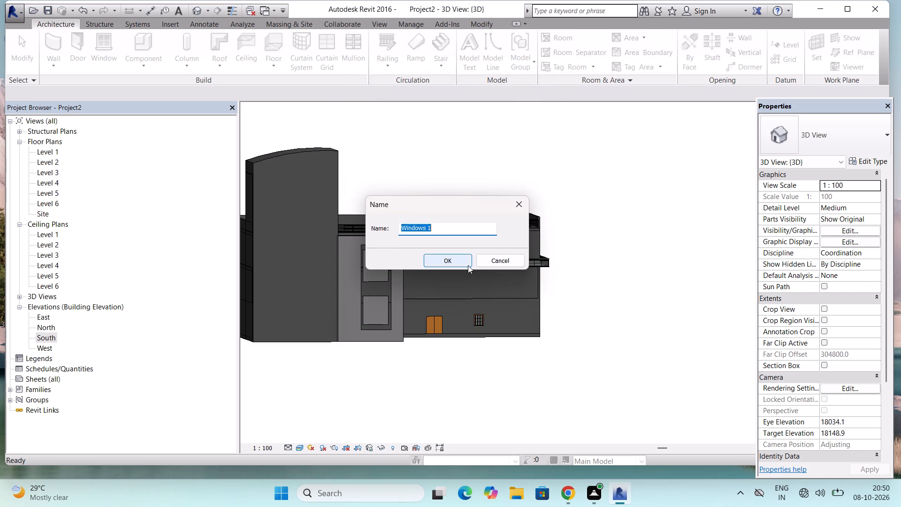
left_click(468, 265)
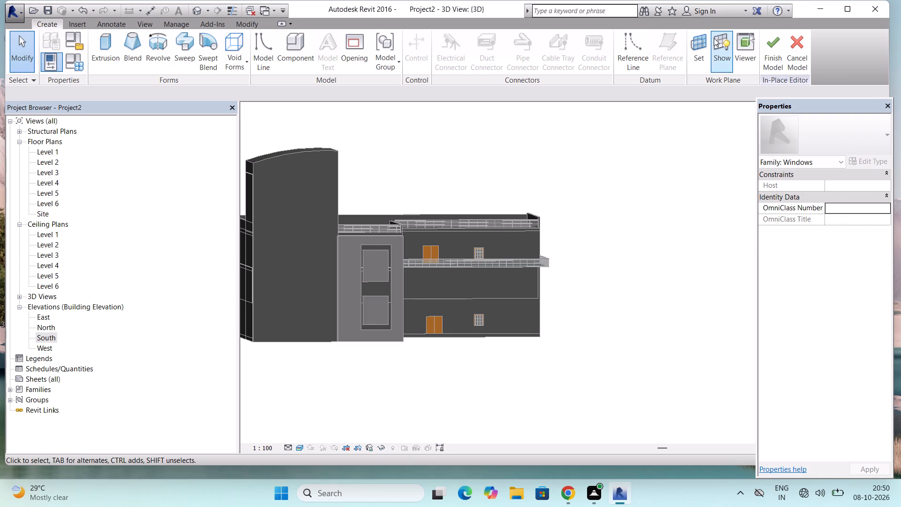
Set the work plane by picking the front face of the curved-top tower wall.
left_click(702, 45)
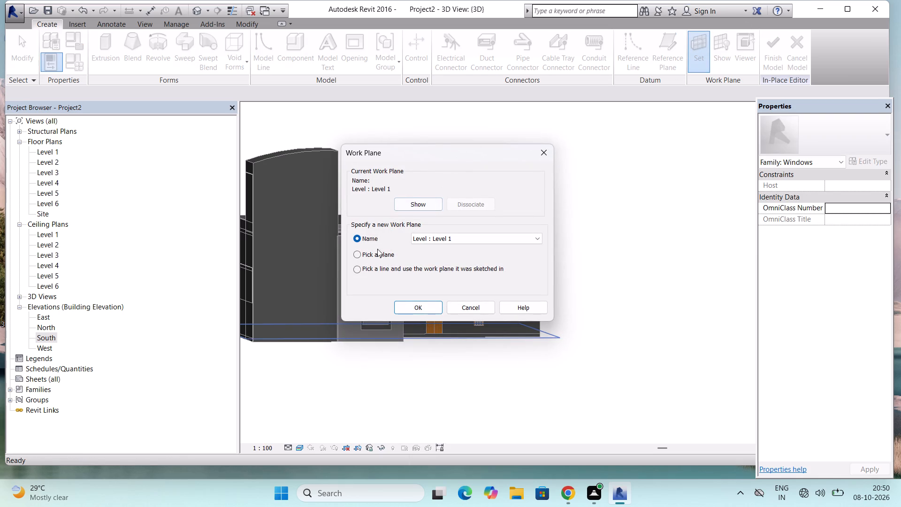
left_click(368, 253)
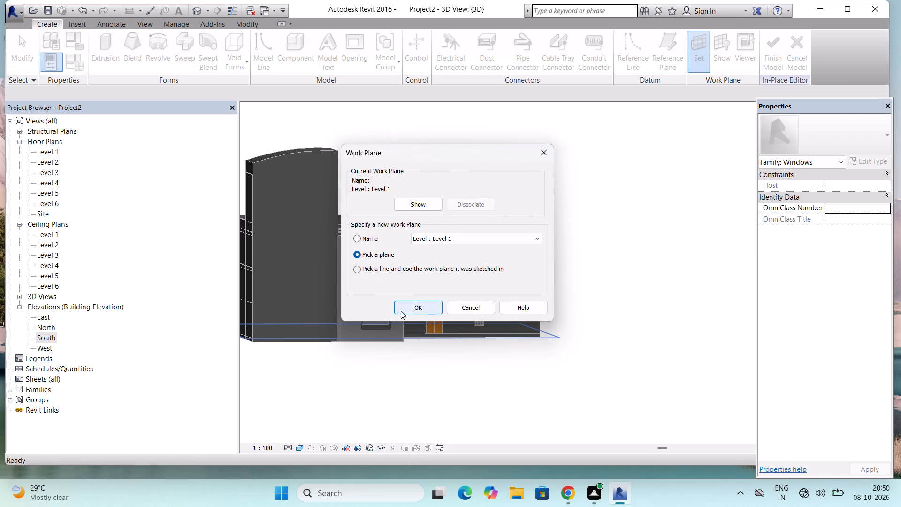
left_click(401, 311)
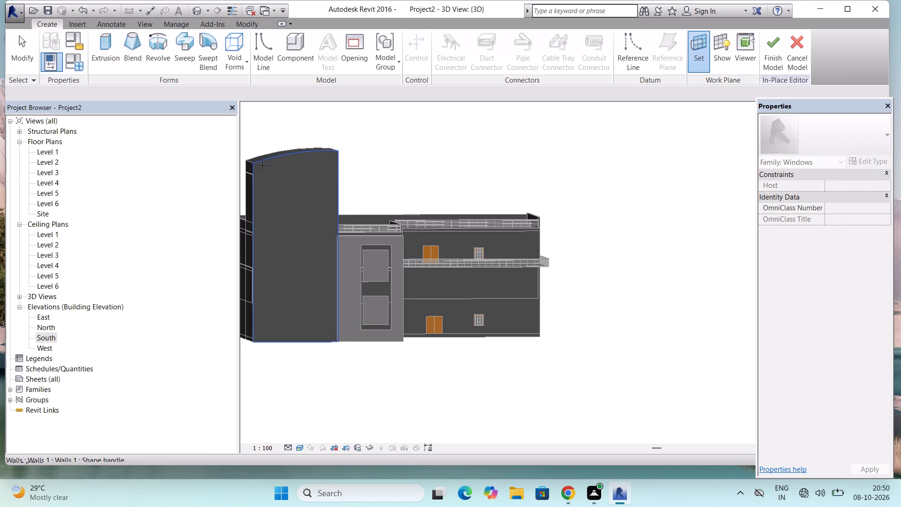
left_click(262, 165)
Start an extrusion and sketch a full-height rectangle about 3340 mm wide along the tower's outer edge, plus two stacked rectangles beside it.
left_click(107, 39)
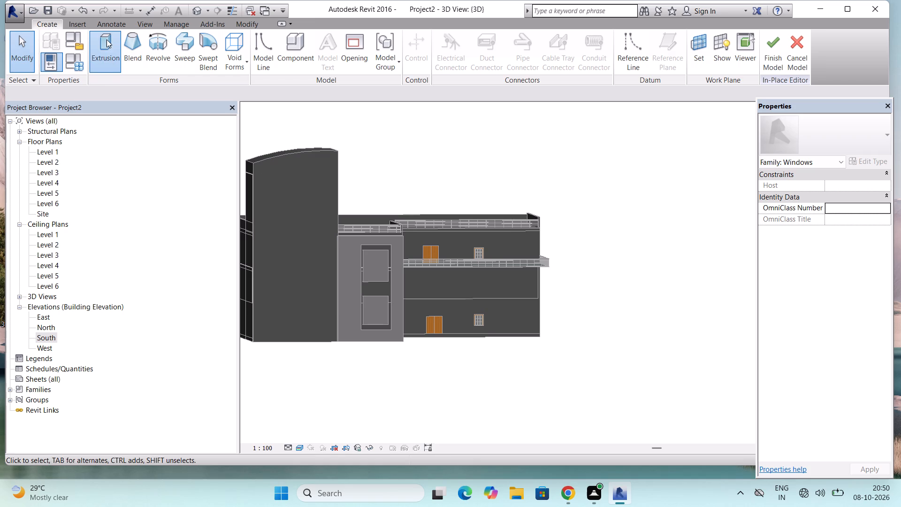
left_click(443, 37)
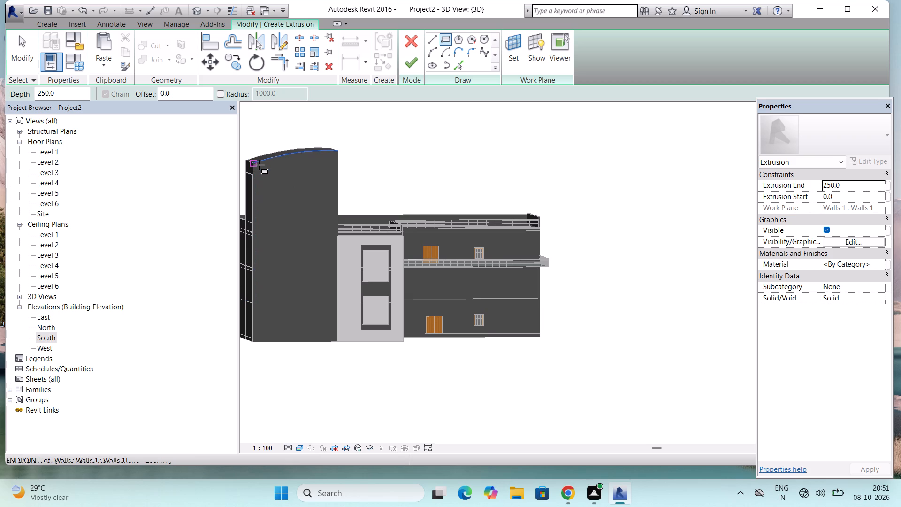
left_click(259, 165)
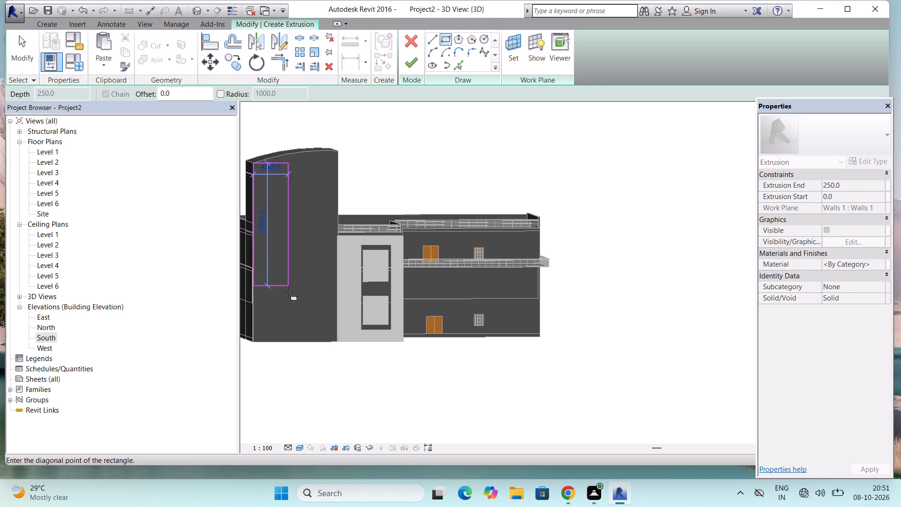
left_click(283, 345)
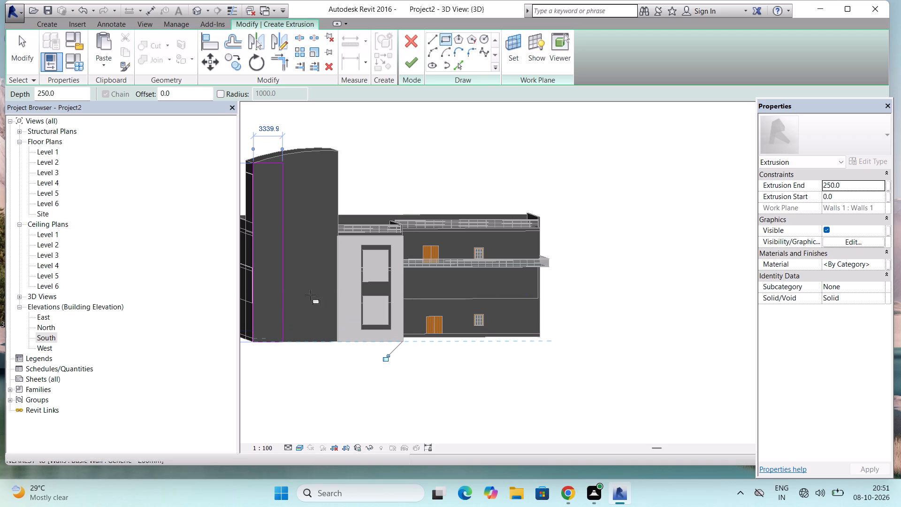
left_click(290, 209)
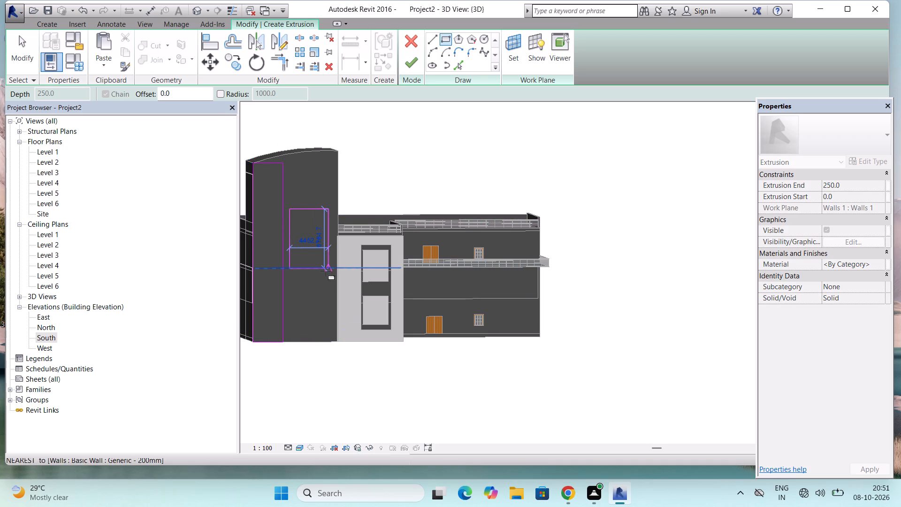
left_click(328, 262)
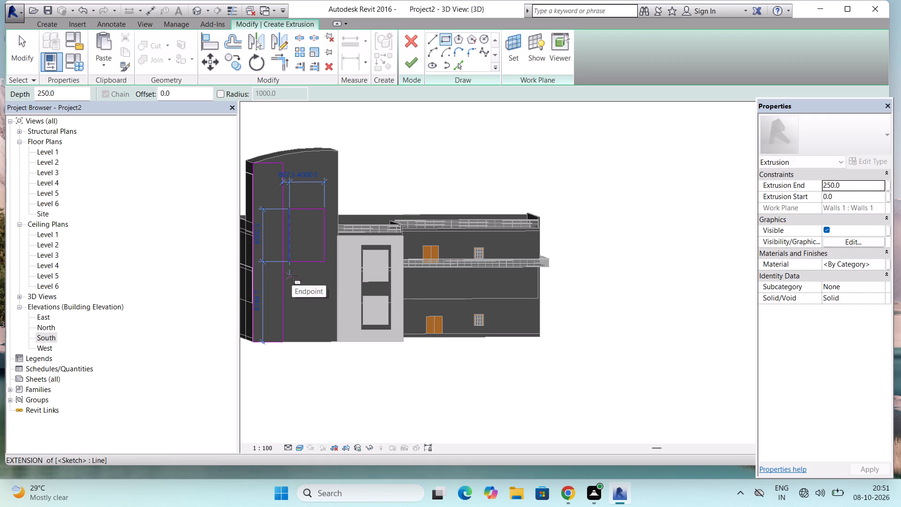
left_click(292, 276)
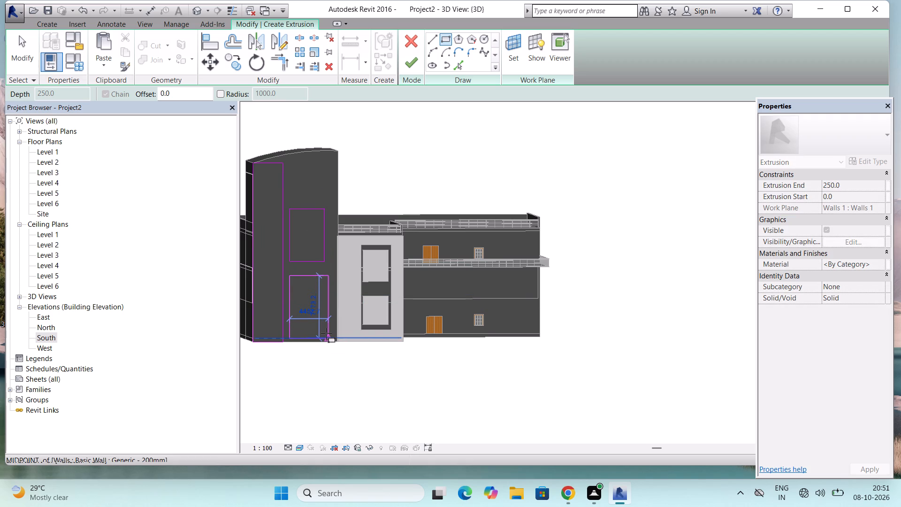
left_click(326, 333)
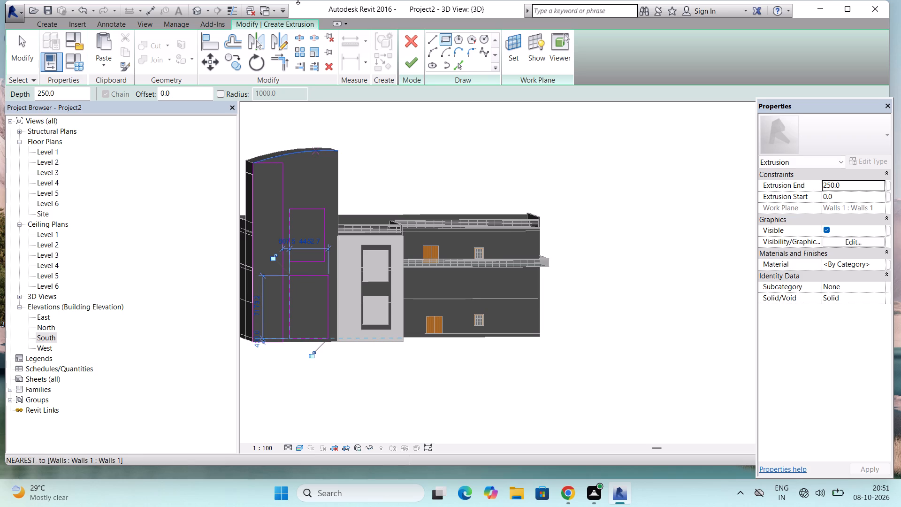
Sketch a smaller rectangle inside each of the two stacked rectangles on the tower face, leaving a frame border around each.
left_click(444, 37)
scroll(303, 233, "up", 3)
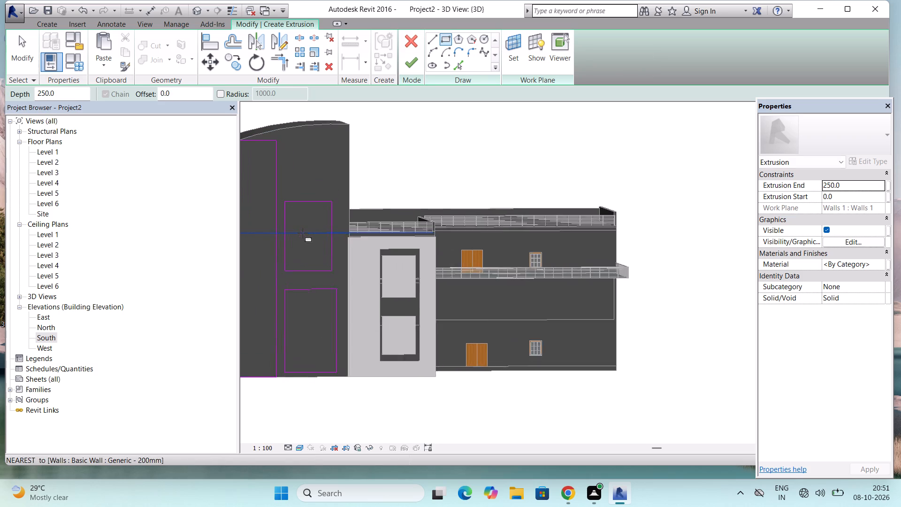
scroll(302, 228, "up", 1)
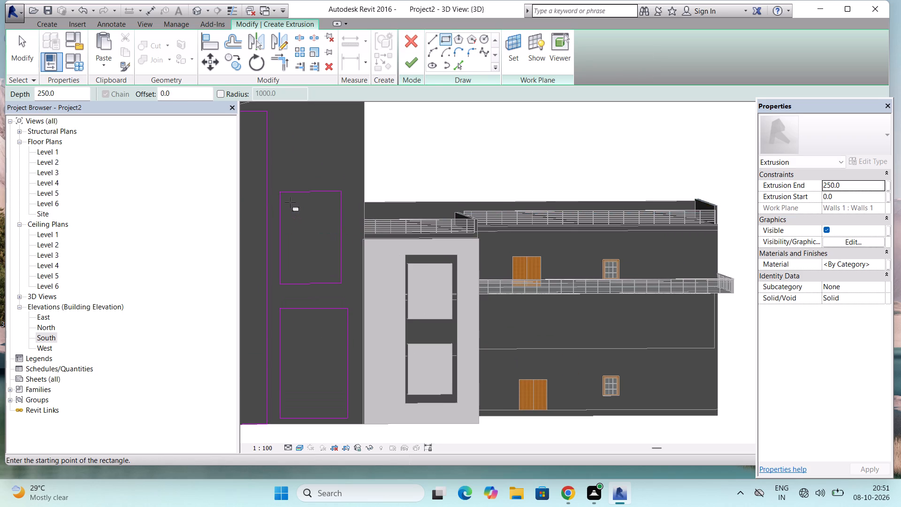
left_click(290, 202)
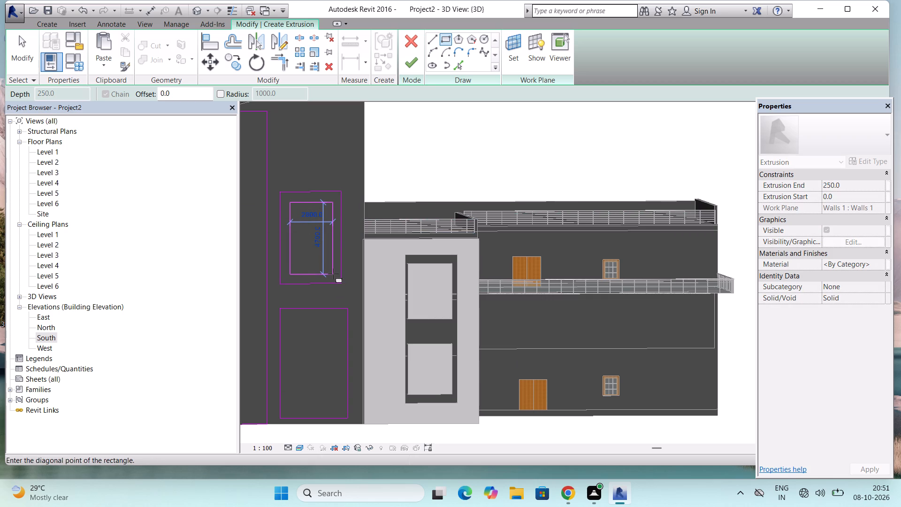
left_click(333, 274)
scroll(328, 198, "down", 2)
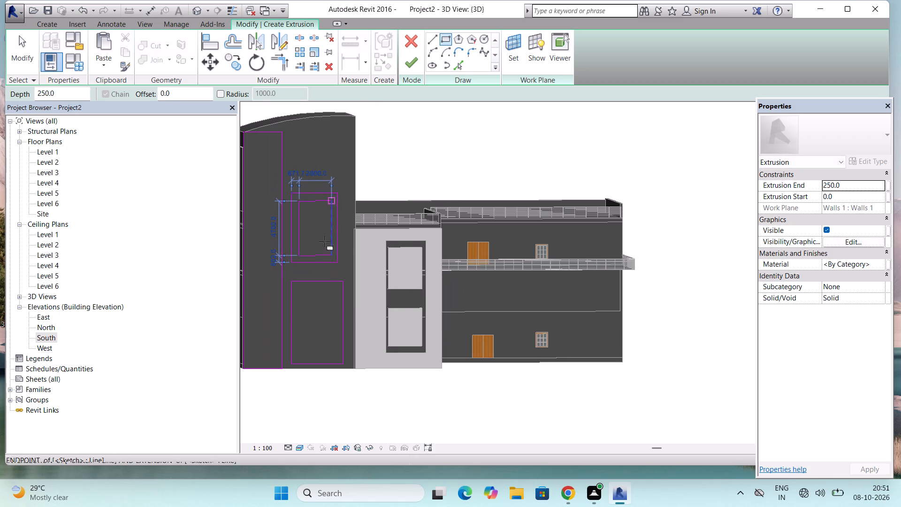
scroll(322, 314, "up", 2)
left_click(294, 287)
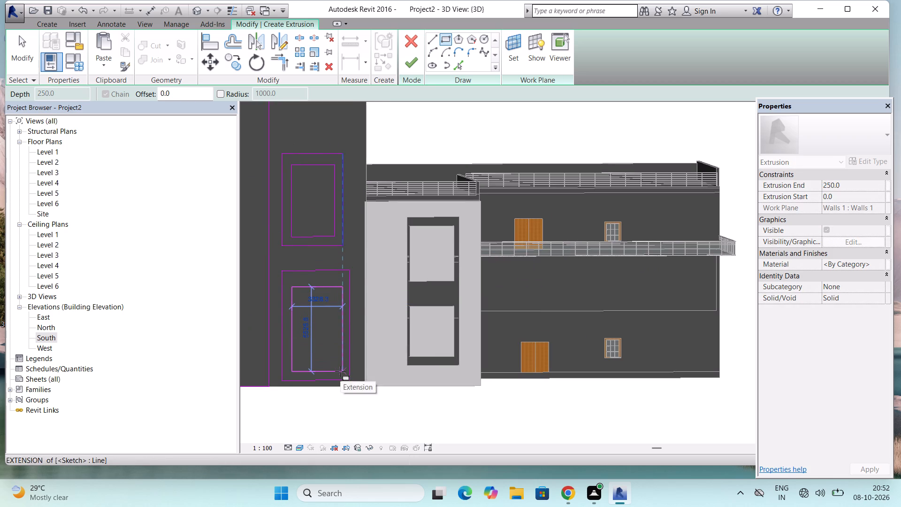
left_click(340, 371)
key("Escape")
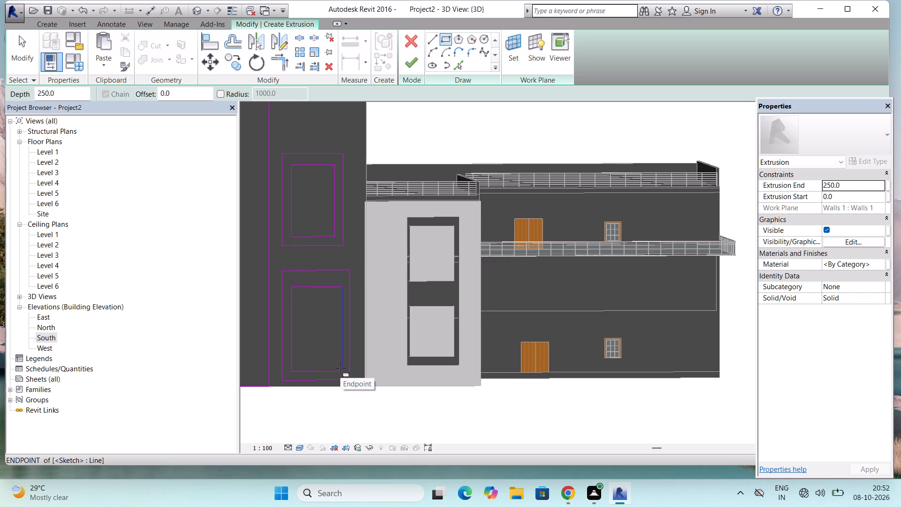
scroll(352, 264, "down", 4)
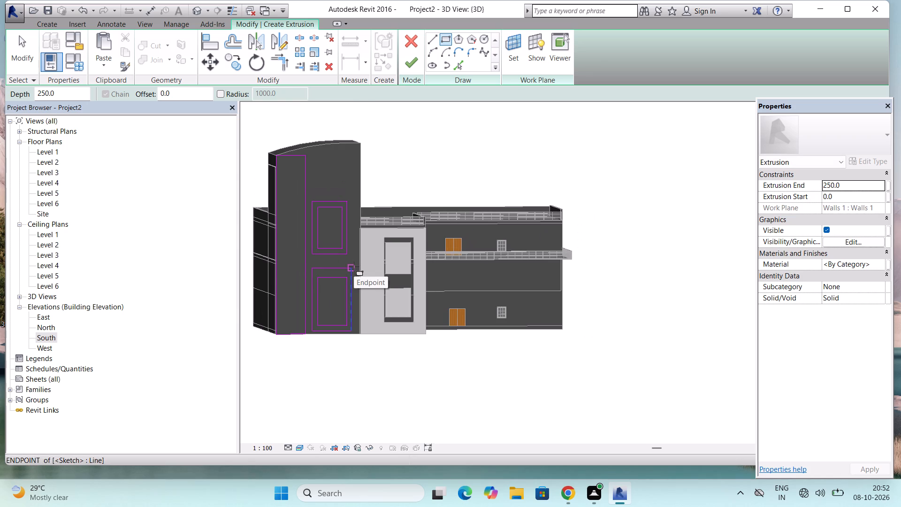
key("Escape")
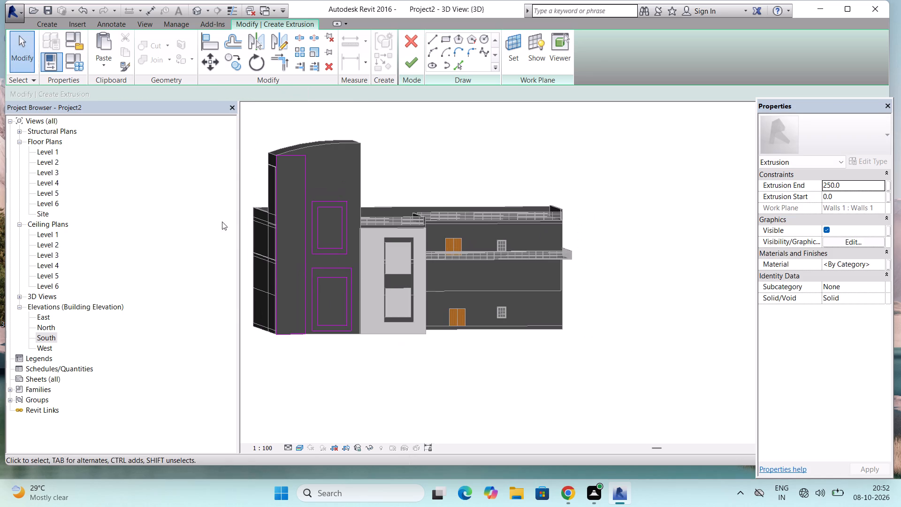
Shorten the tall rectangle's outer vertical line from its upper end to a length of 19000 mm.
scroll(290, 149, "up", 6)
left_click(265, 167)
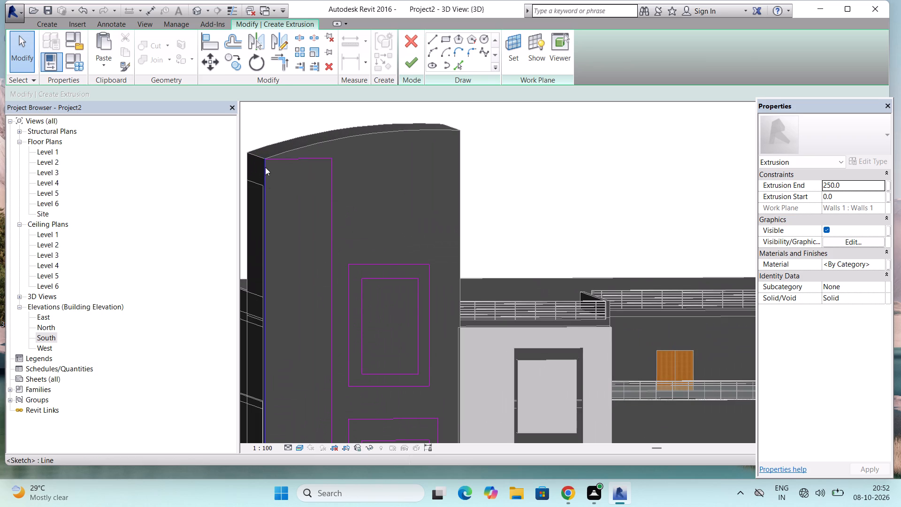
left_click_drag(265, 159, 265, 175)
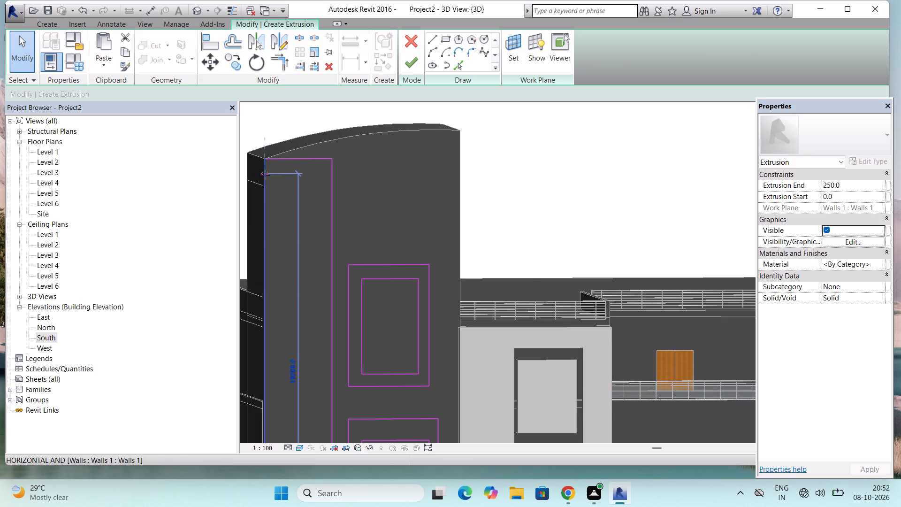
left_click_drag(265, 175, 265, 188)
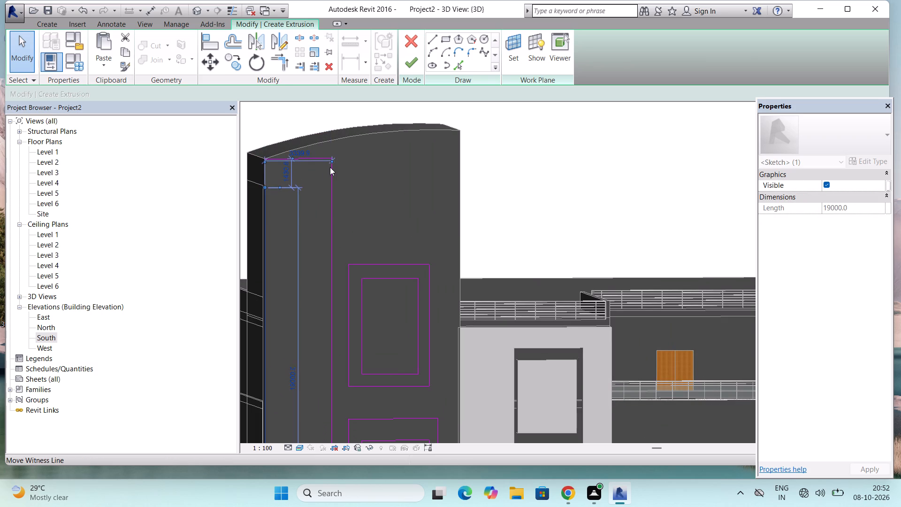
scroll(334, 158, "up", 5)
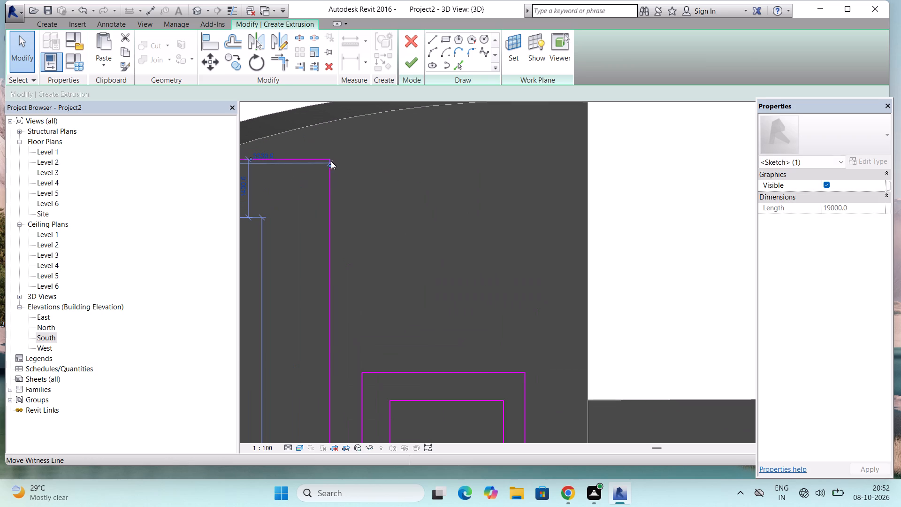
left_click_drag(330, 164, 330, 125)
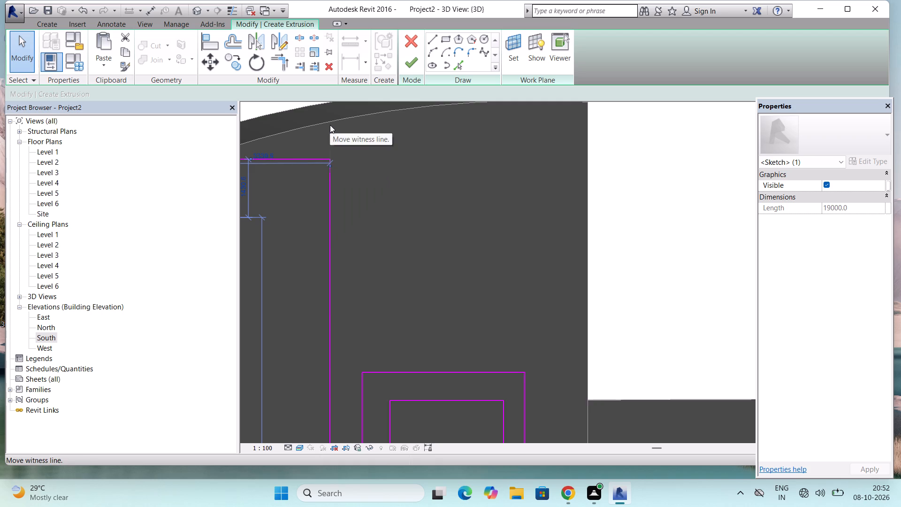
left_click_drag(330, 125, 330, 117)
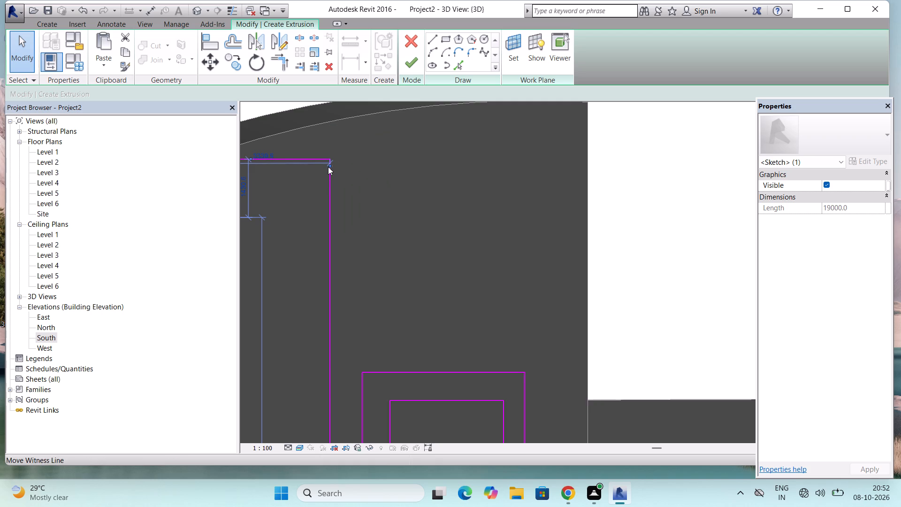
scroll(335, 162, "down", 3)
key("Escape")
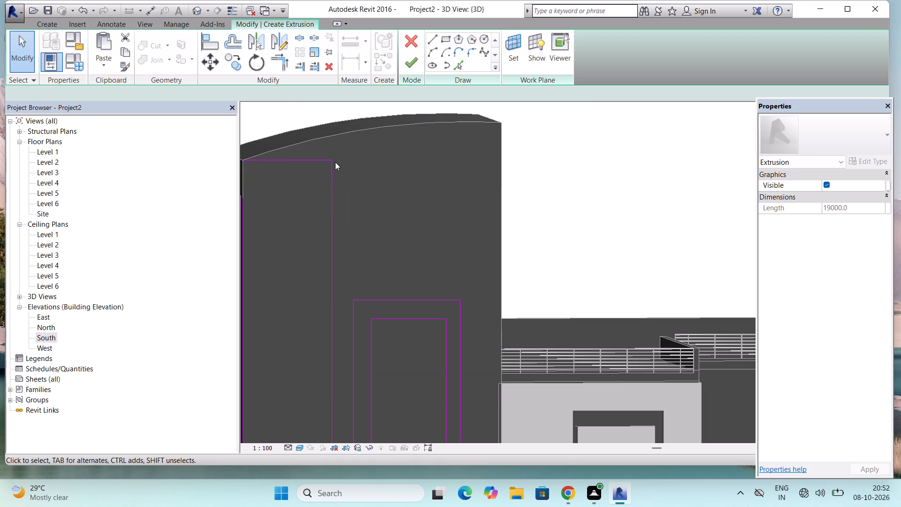
Delete the horizontal top line of the tall rectangle.
scroll(377, 173, "down", 4)
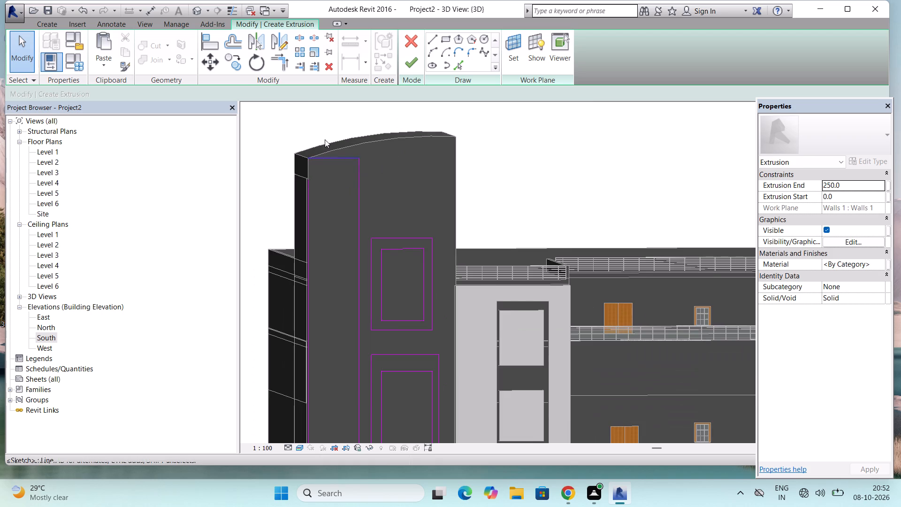
scroll(320, 136, "up", 4)
left_click(335, 174)
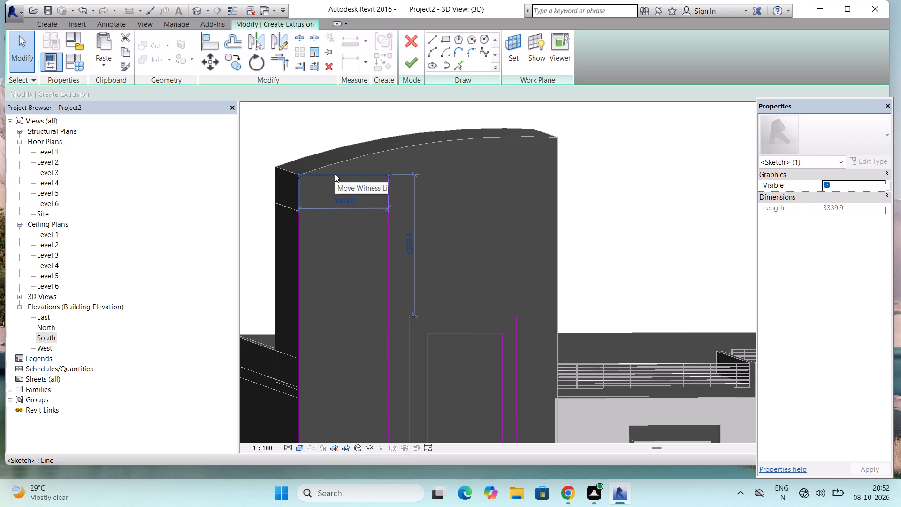
key("Escape")
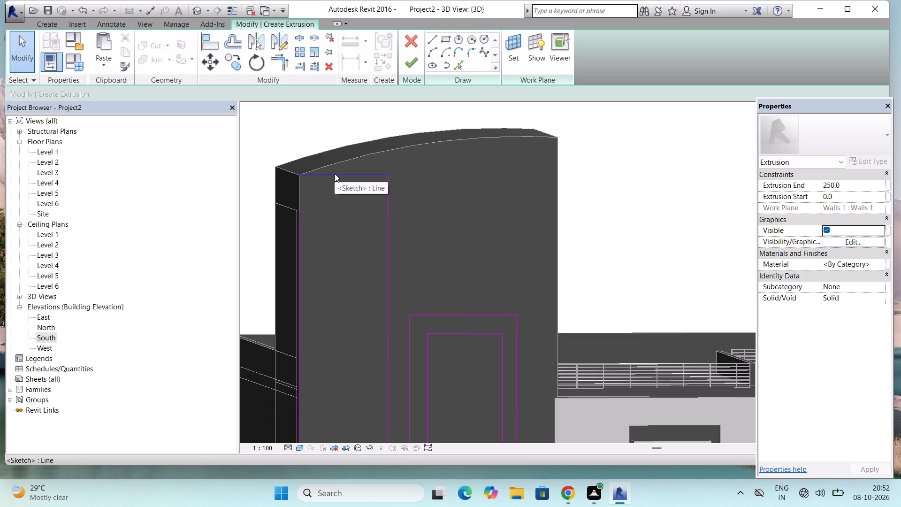
left_click(335, 174)
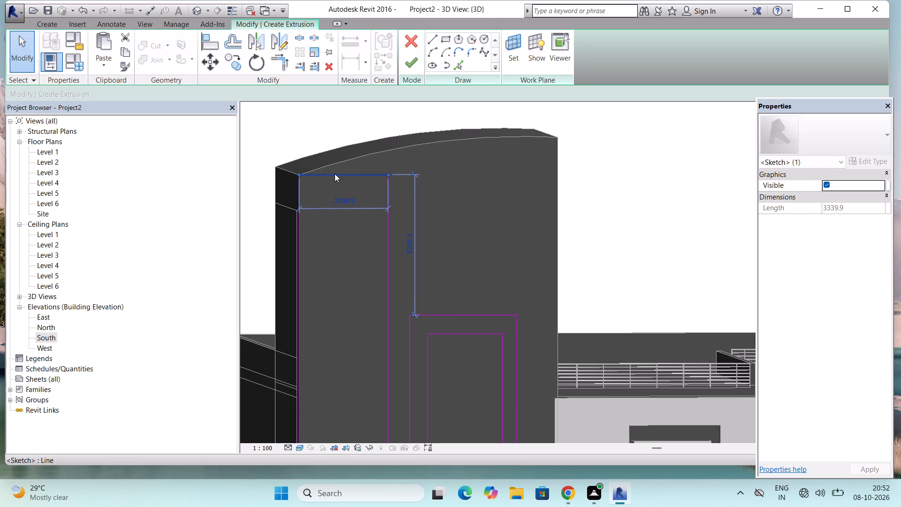
key("Delete")
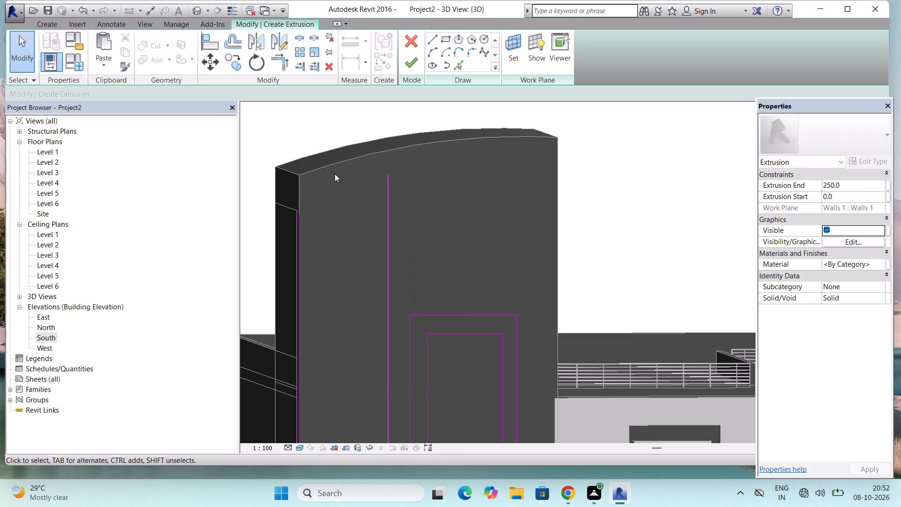
Stretch the tall strip's outer and inner vertical lines up to the wall's curved top edge, about 20431 mm and 21350 mm long.
left_click(302, 216)
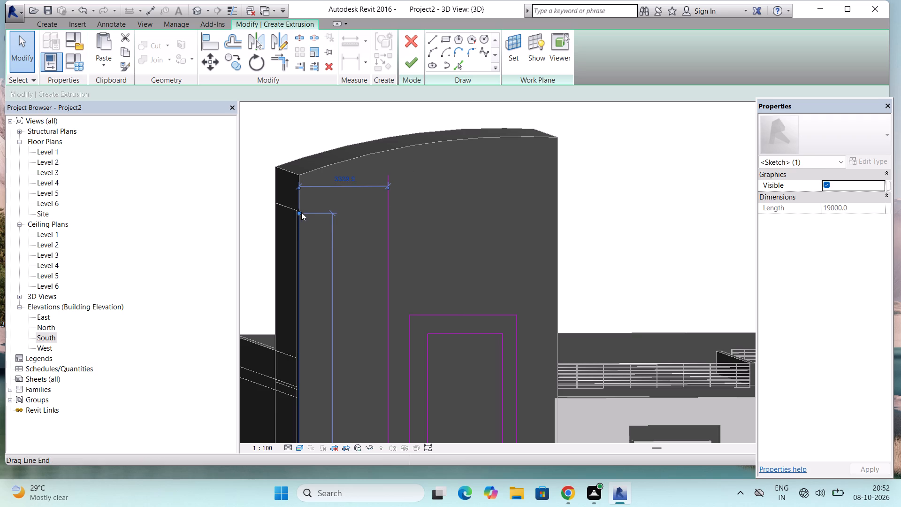
left_click_drag(298, 212, 296, 176)
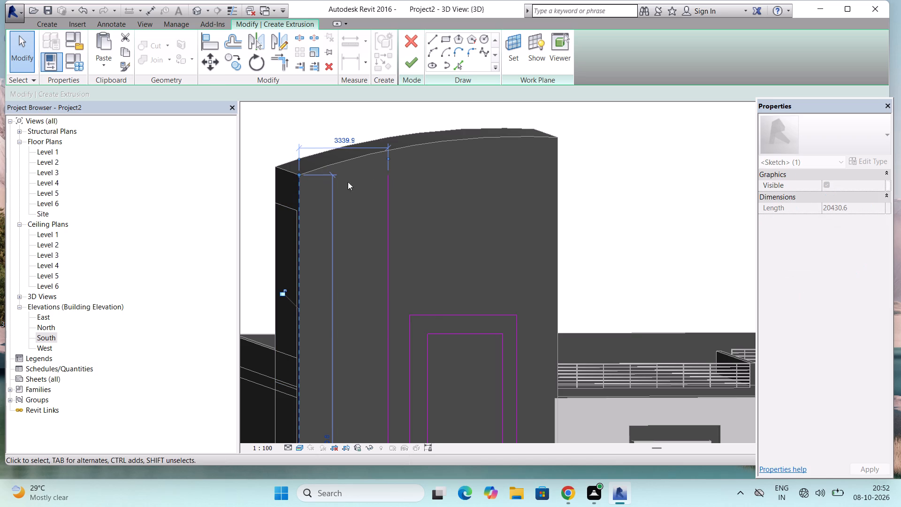
left_click(389, 180)
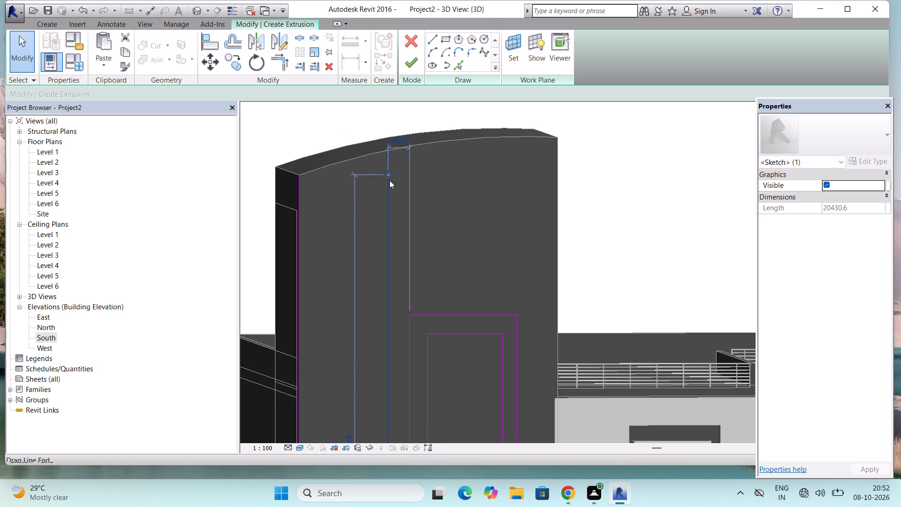
scroll(389, 174, "up", 2)
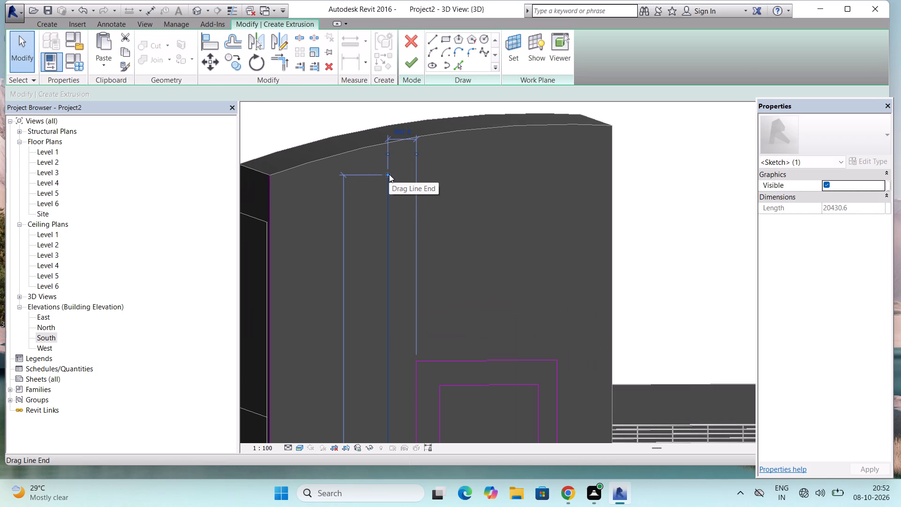
left_click_drag(387, 174, 388, 151)
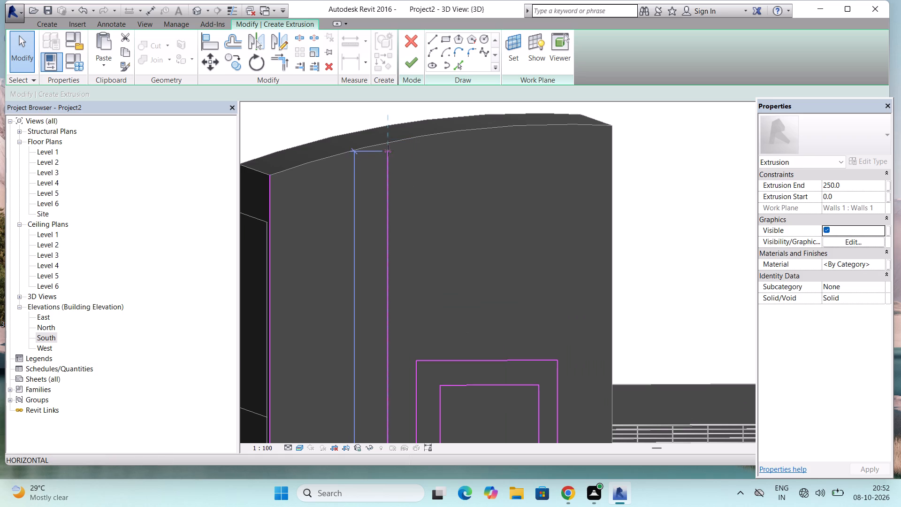
left_click_drag(388, 151, 388, 146)
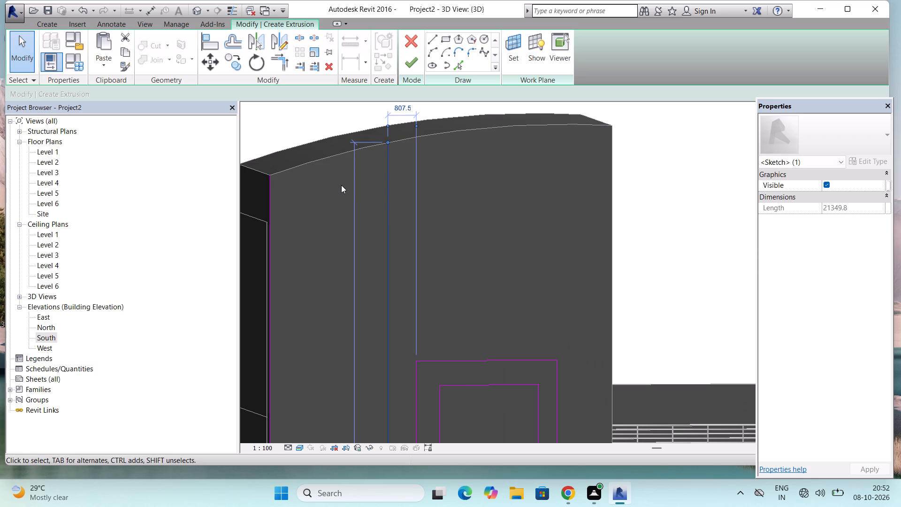
key("Escape")
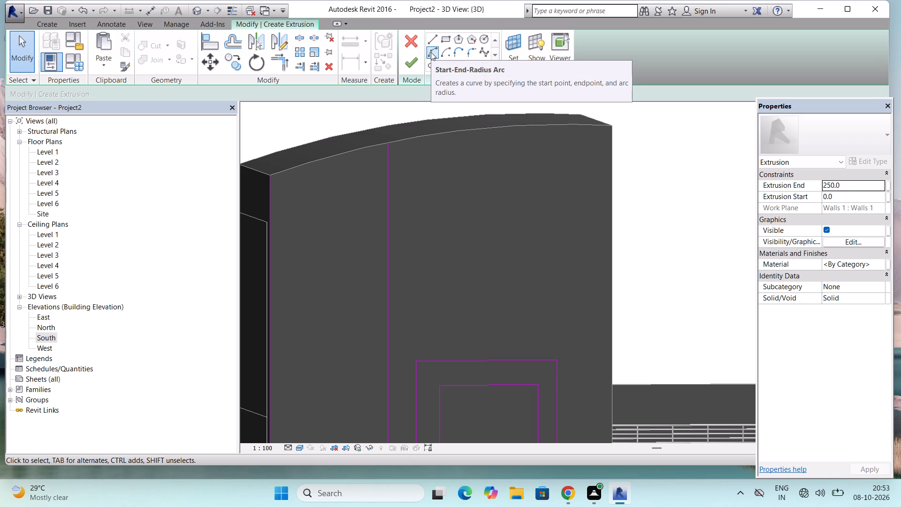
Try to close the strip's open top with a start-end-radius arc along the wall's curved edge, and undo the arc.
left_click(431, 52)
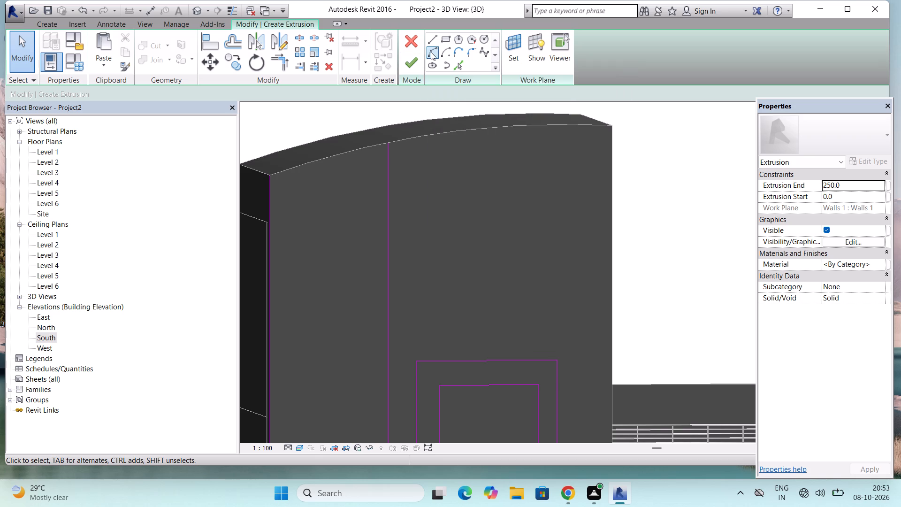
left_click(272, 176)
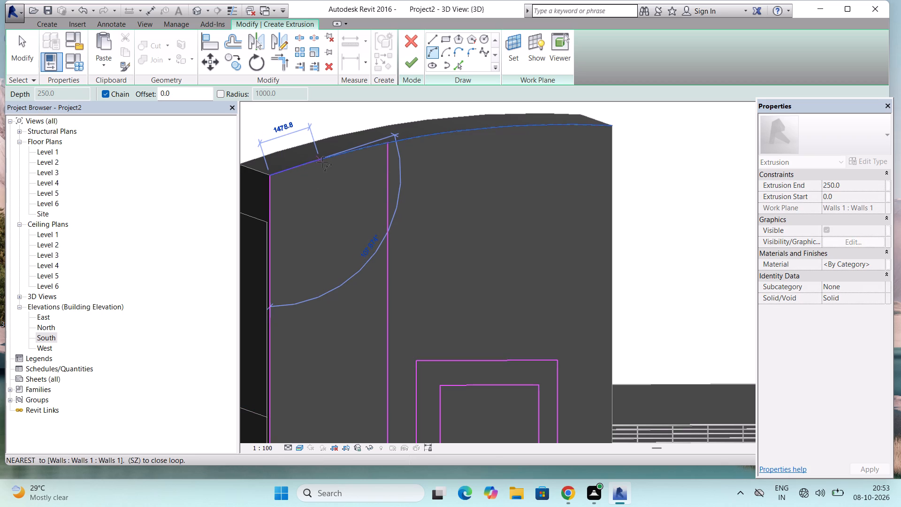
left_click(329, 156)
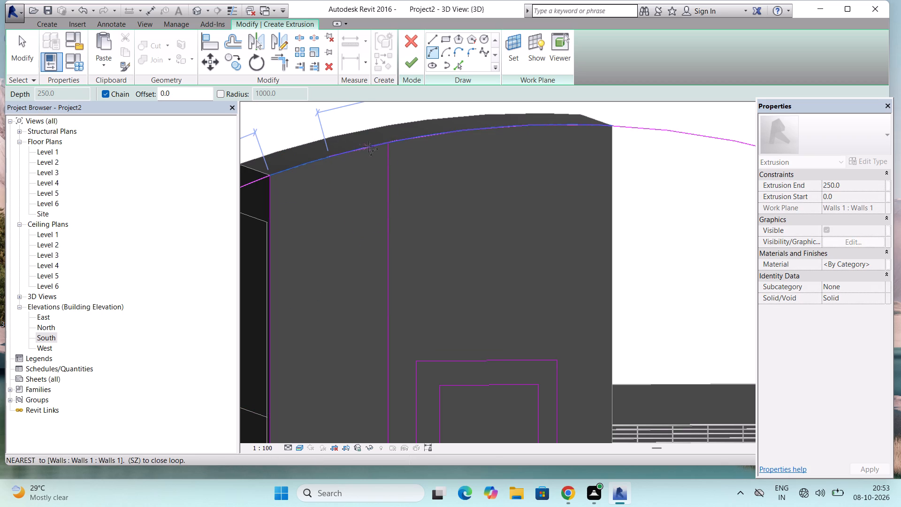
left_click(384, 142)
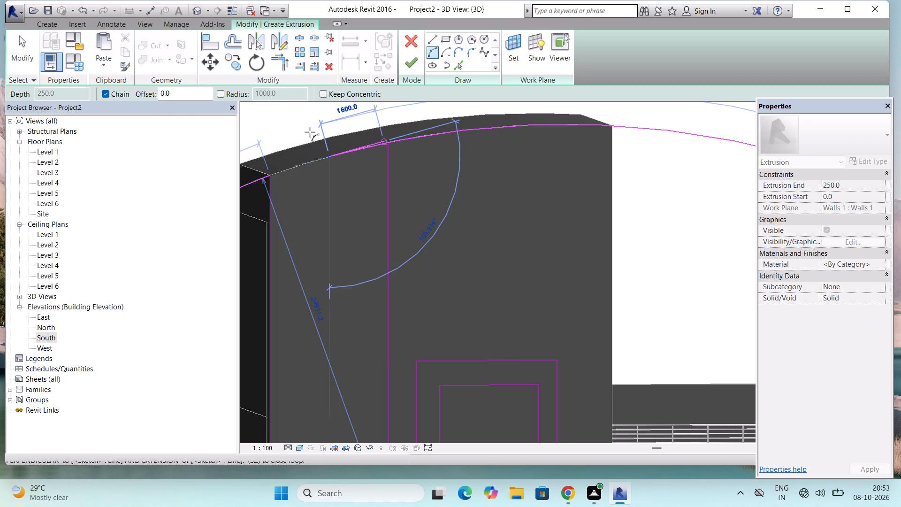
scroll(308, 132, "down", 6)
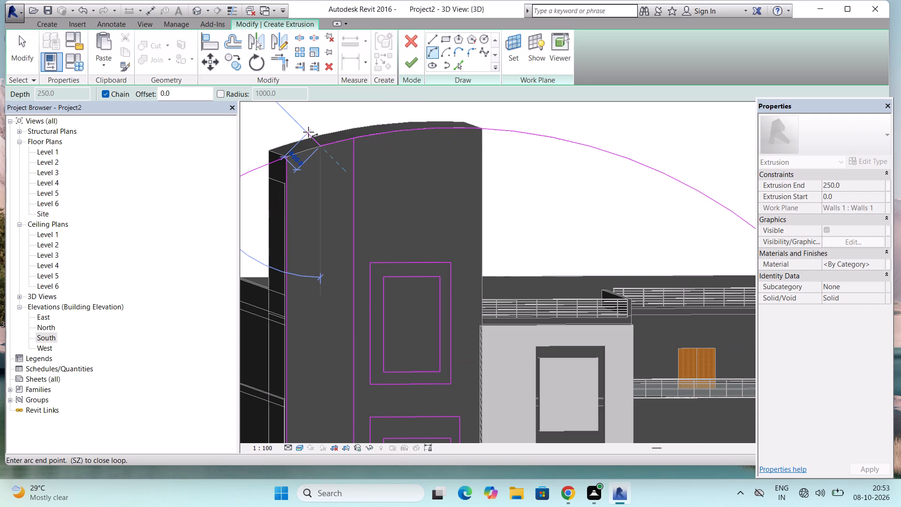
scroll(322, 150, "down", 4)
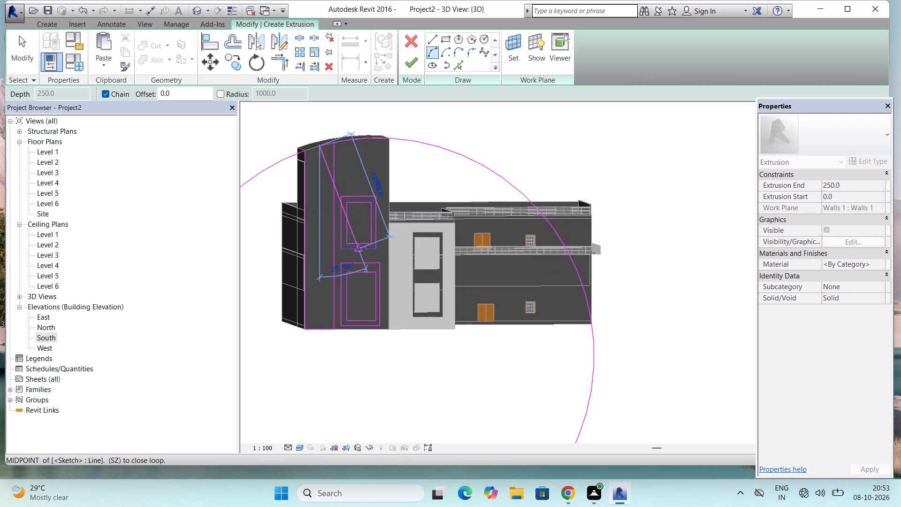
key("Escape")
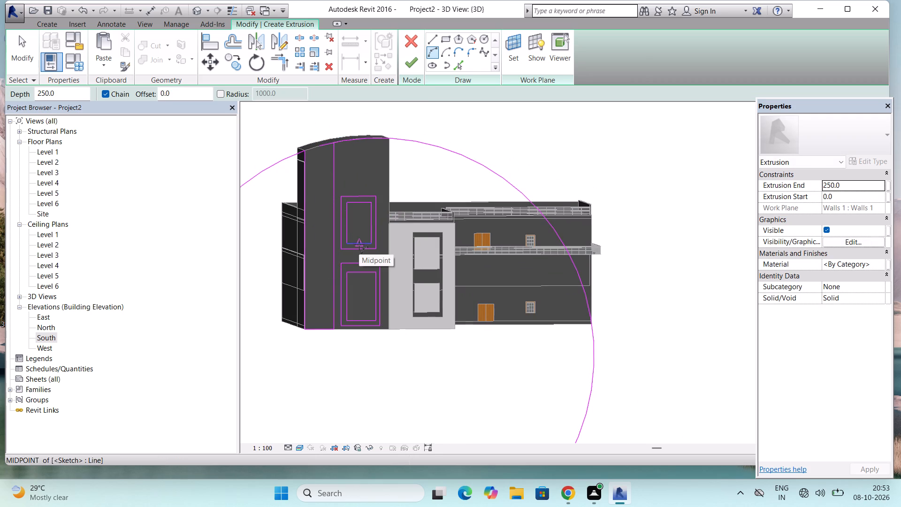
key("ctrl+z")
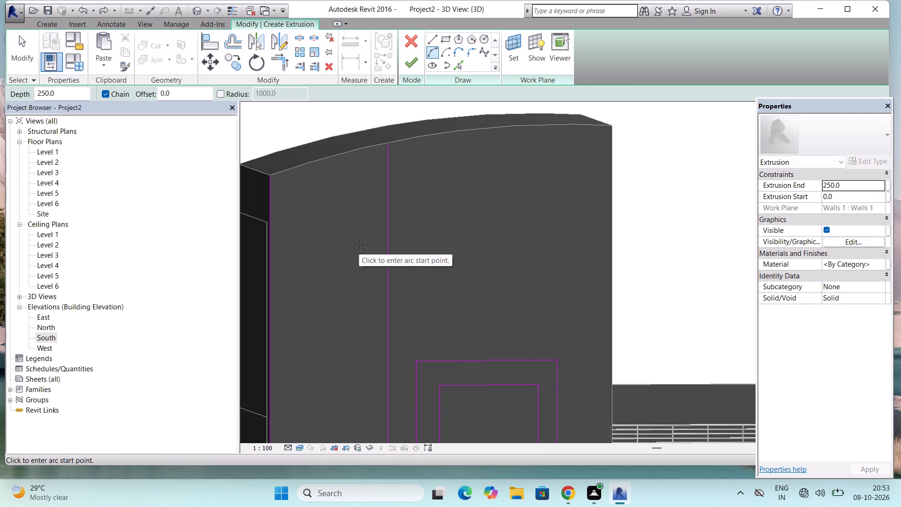
Close the tall strip's top with a start-end-radius arc along the wall's curved edge and finish the extrusion sketch.
left_click(435, 54)
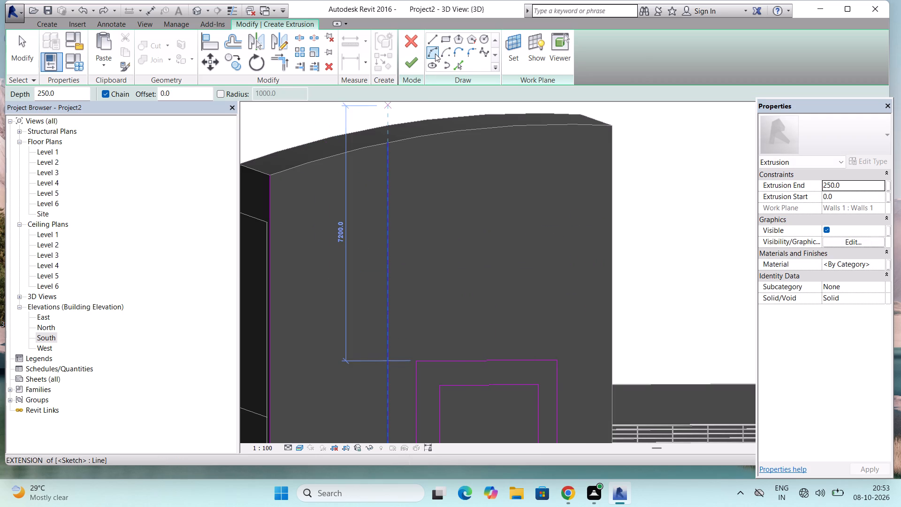
left_click(269, 172)
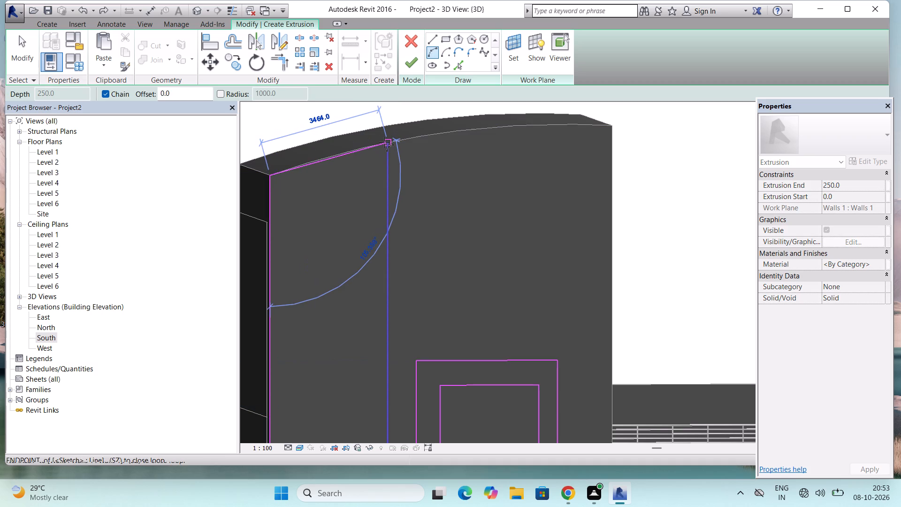
left_click(388, 142)
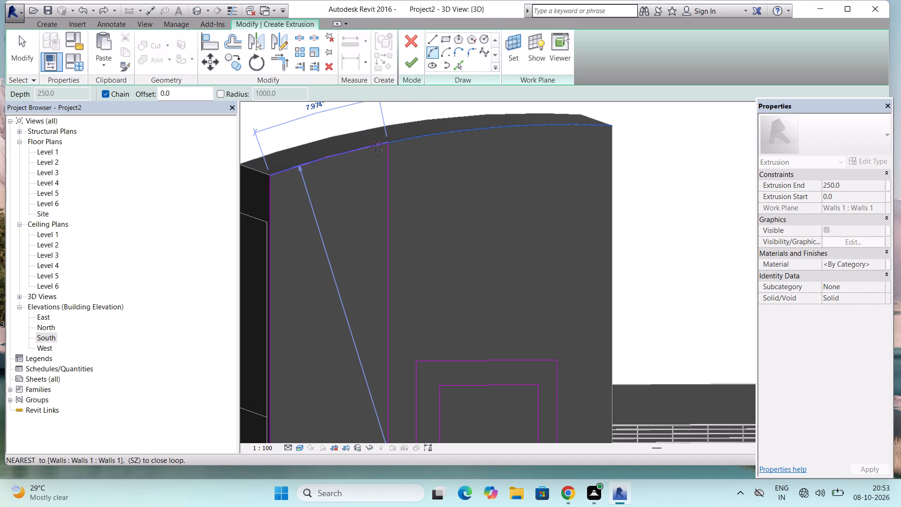
left_click(375, 147)
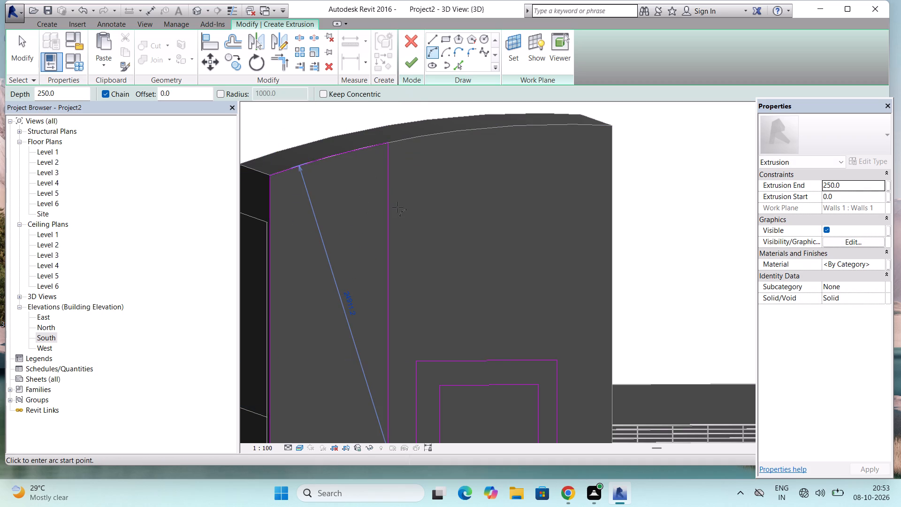
key("Escape")
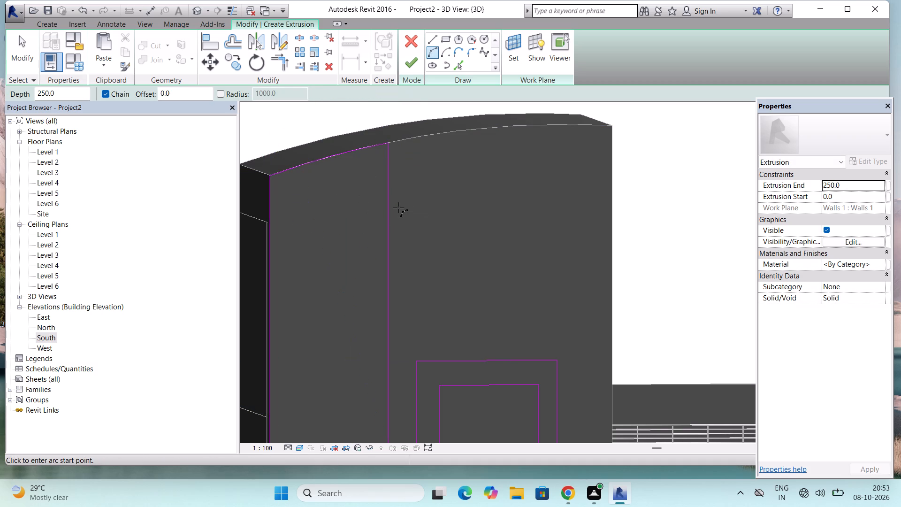
left_click(414, 62)
Stretch the window extrusion's front face outward from the tower wall to a depth of about 746 mm.
scroll(382, 189, "down", 6)
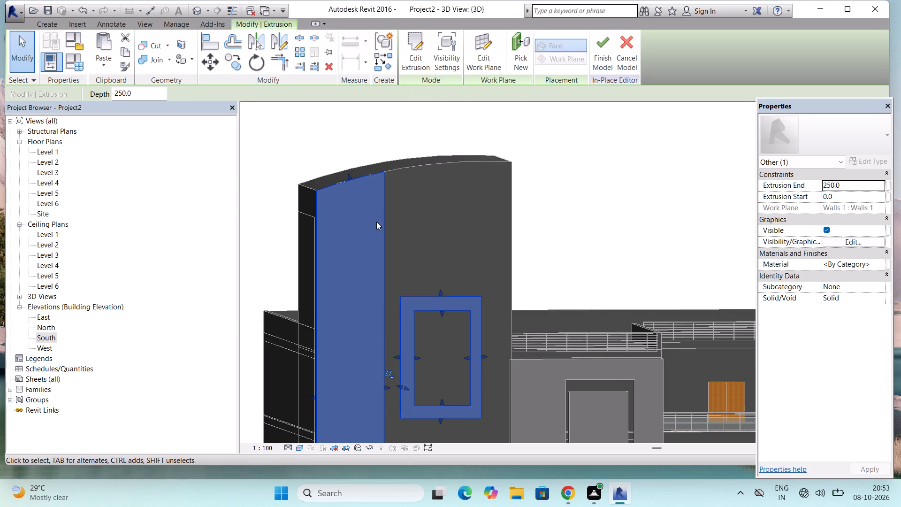
scroll(376, 222, "down", 3)
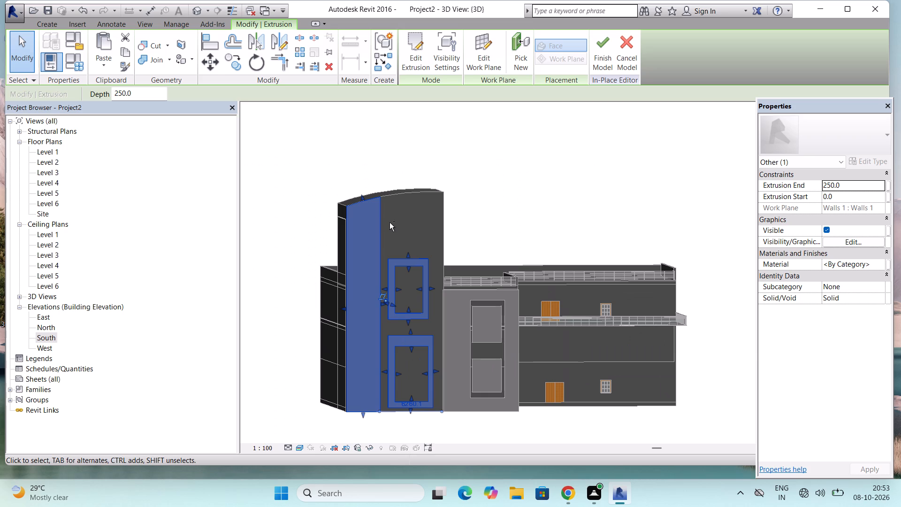
middle_click_drag(394, 223, 442, 220, "shift")
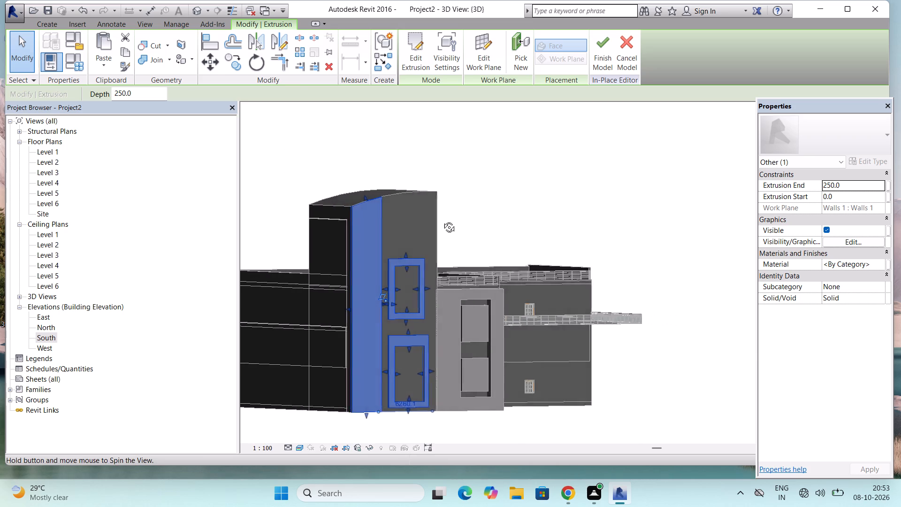
middle_click_drag(442, 220, 550, 264, "shift")
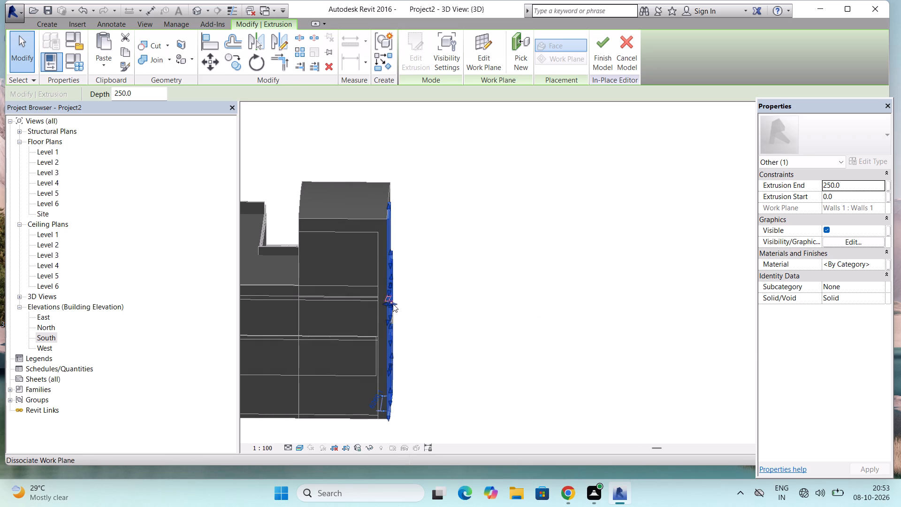
left_click_drag(393, 304, 423, 303)
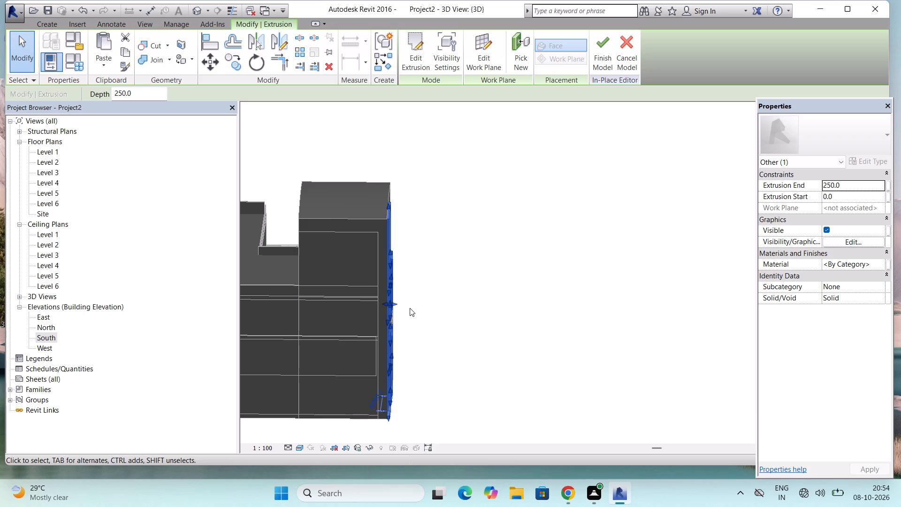
scroll(394, 304, "up", 9)
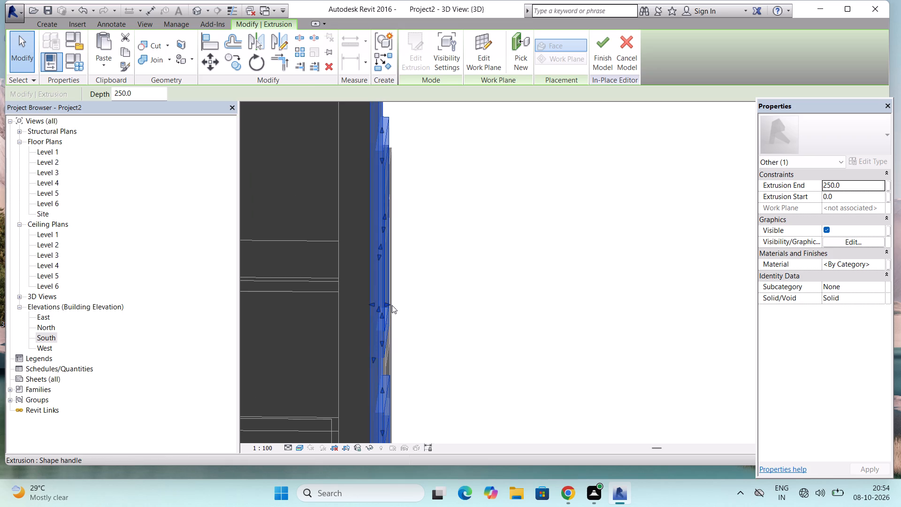
left_click_drag(387, 302, 394, 302)
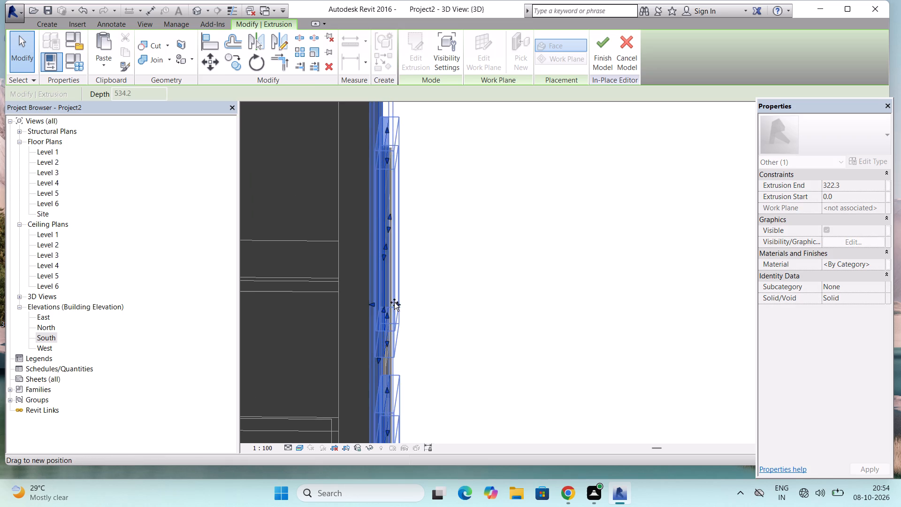
left_click_drag(394, 302, 402, 302)
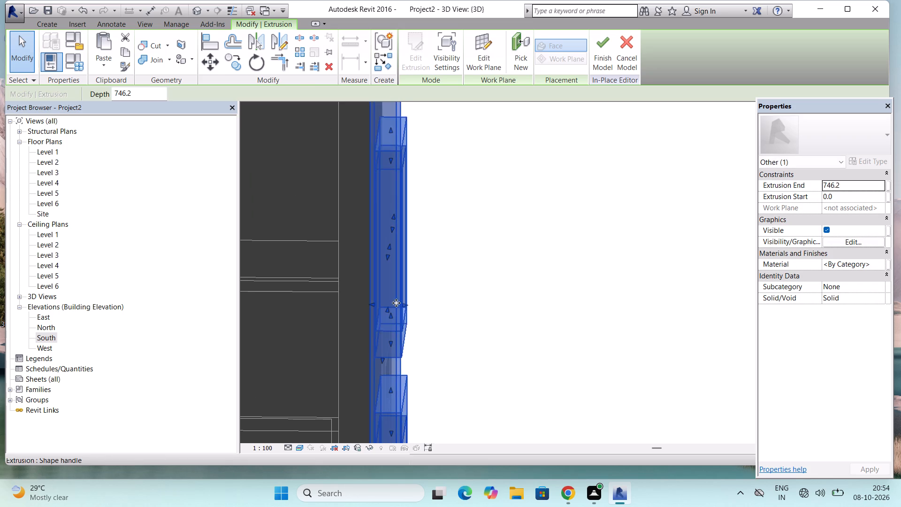
key("Escape")
Finish the in-place window model on the tower's front wall.
scroll(428, 253, "down", 4)
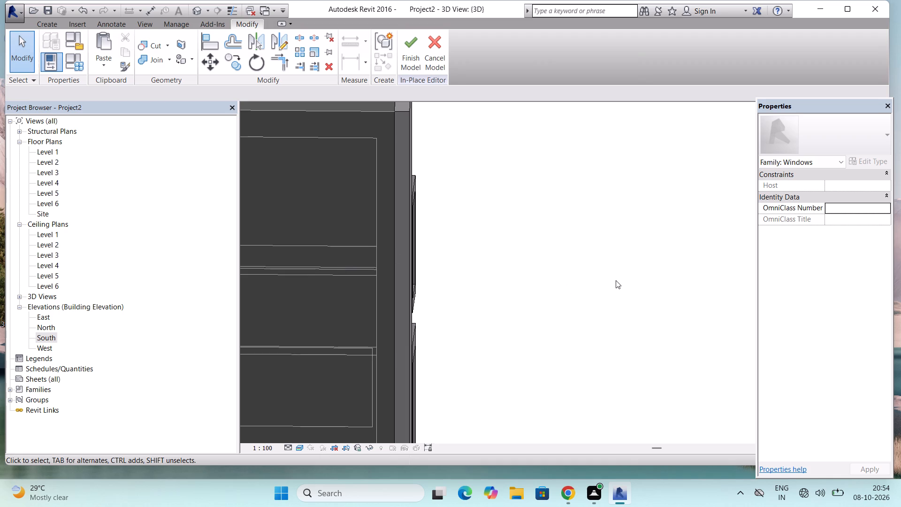
middle_click_drag(616, 280, 451, 292, "shift")
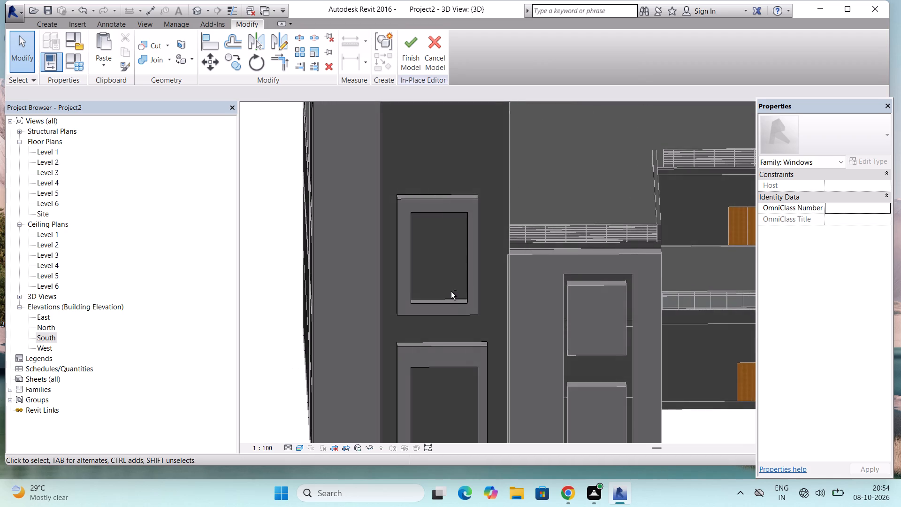
scroll(450, 292, "down", 3)
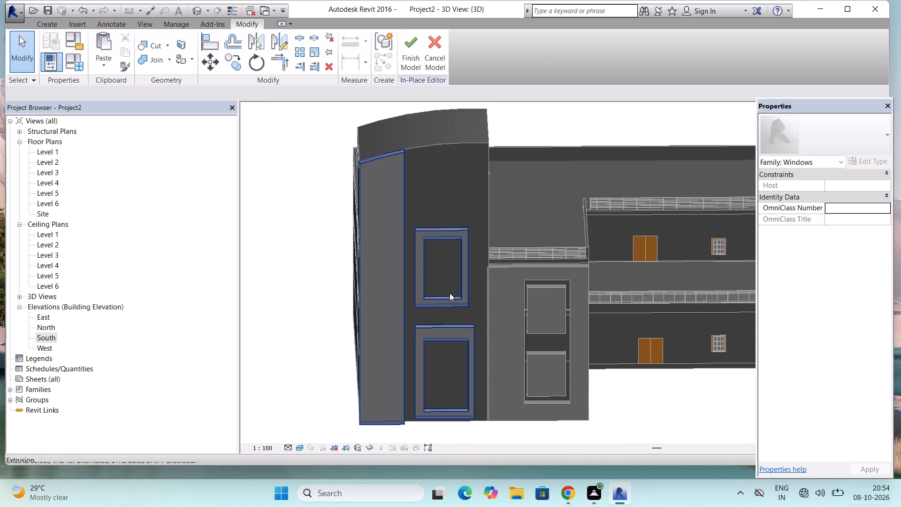
left_click(418, 63)
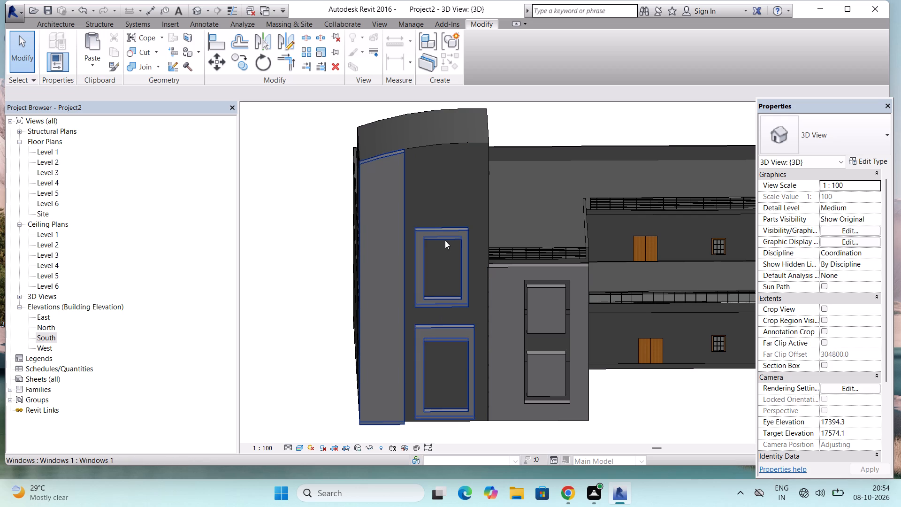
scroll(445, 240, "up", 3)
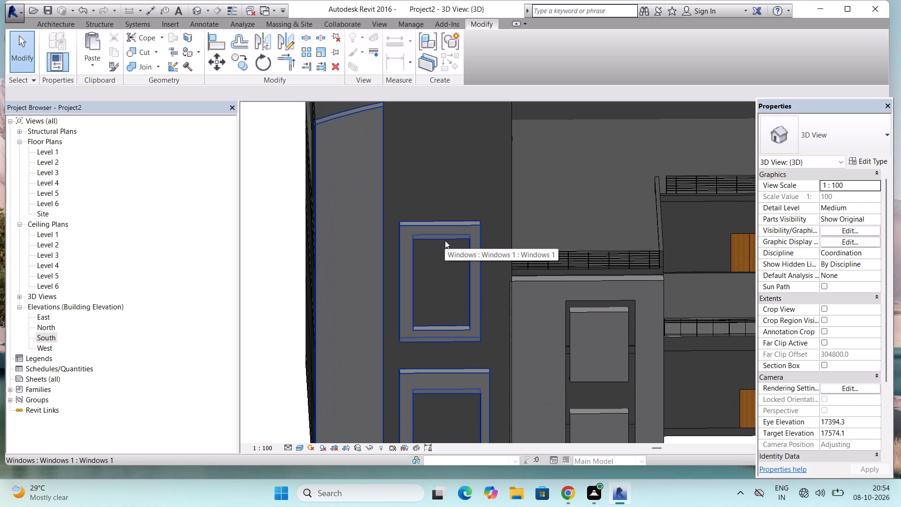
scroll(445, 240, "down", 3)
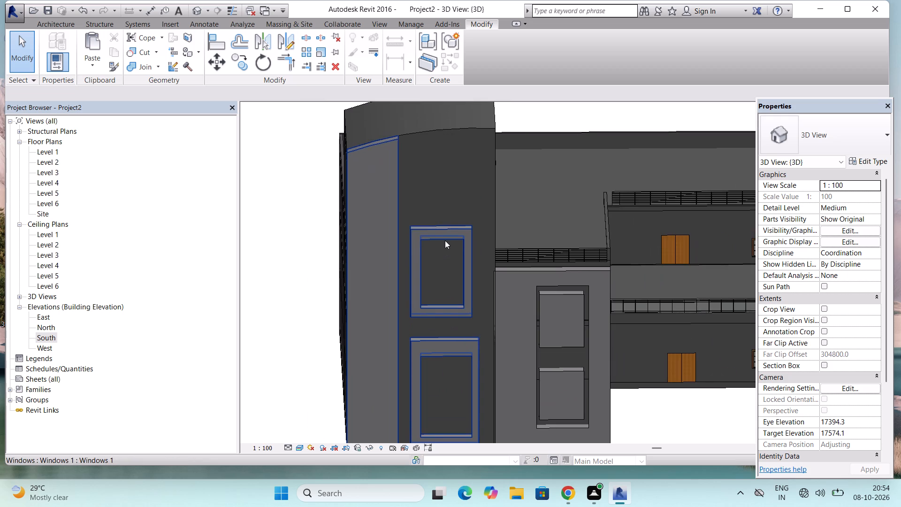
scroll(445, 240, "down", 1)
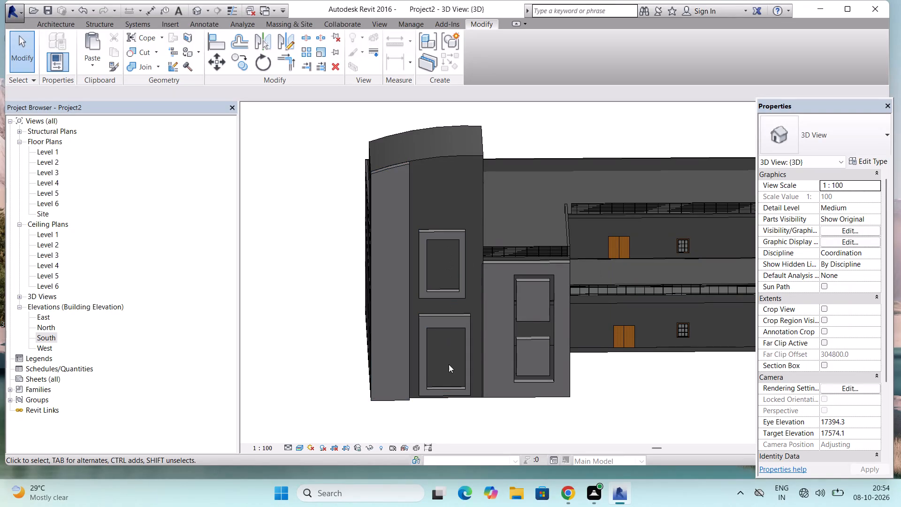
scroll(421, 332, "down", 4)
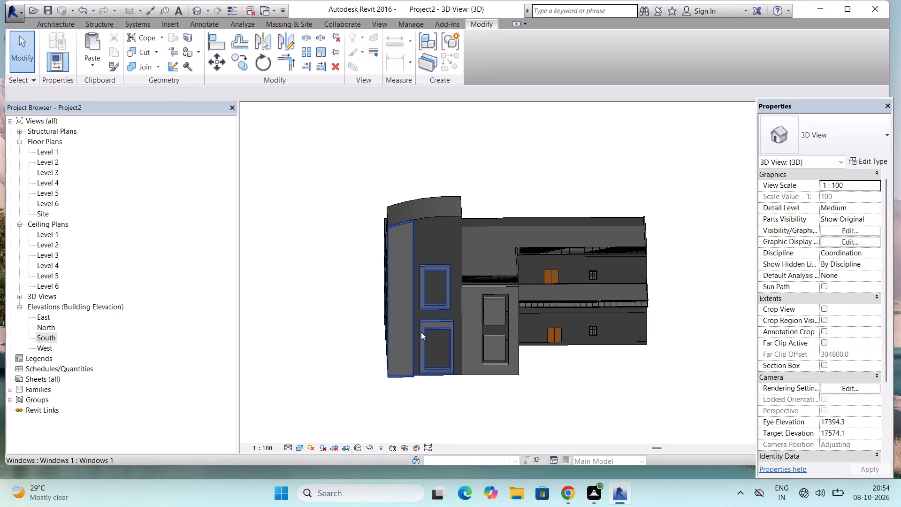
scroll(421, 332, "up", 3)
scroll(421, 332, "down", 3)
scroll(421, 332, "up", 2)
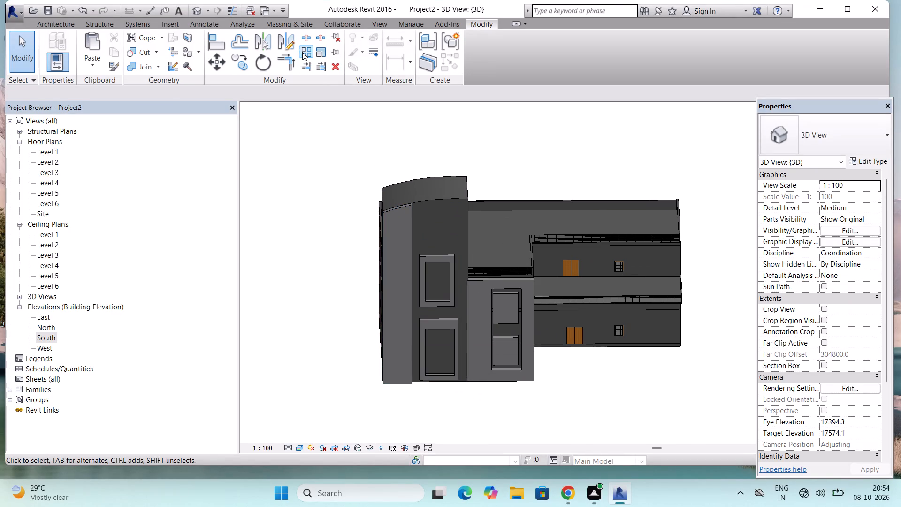
Open the Rendering settings for the 3D view and restrict the render to a region.
left_click(172, 23)
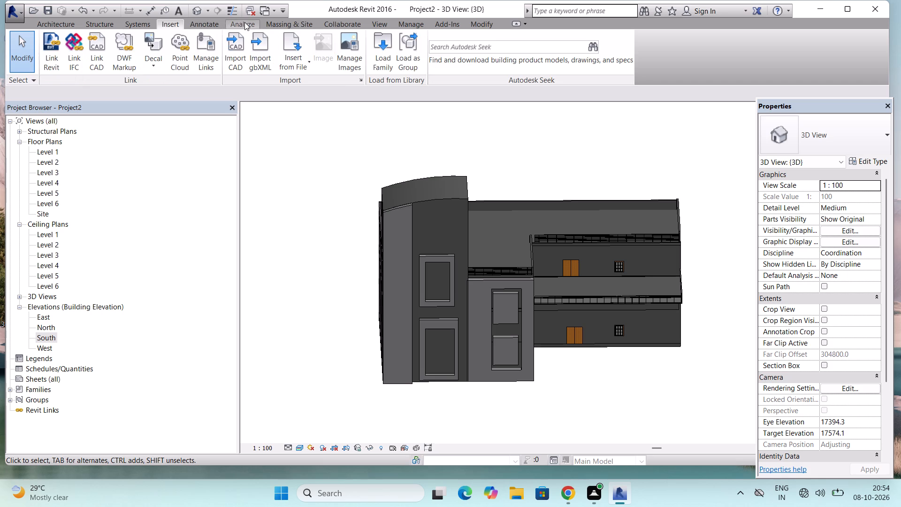
left_click(377, 24)
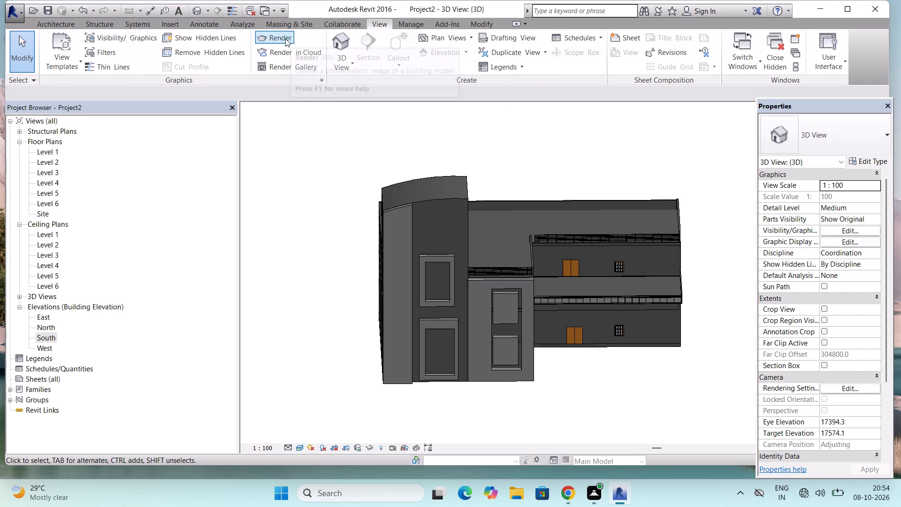
left_click(285, 38)
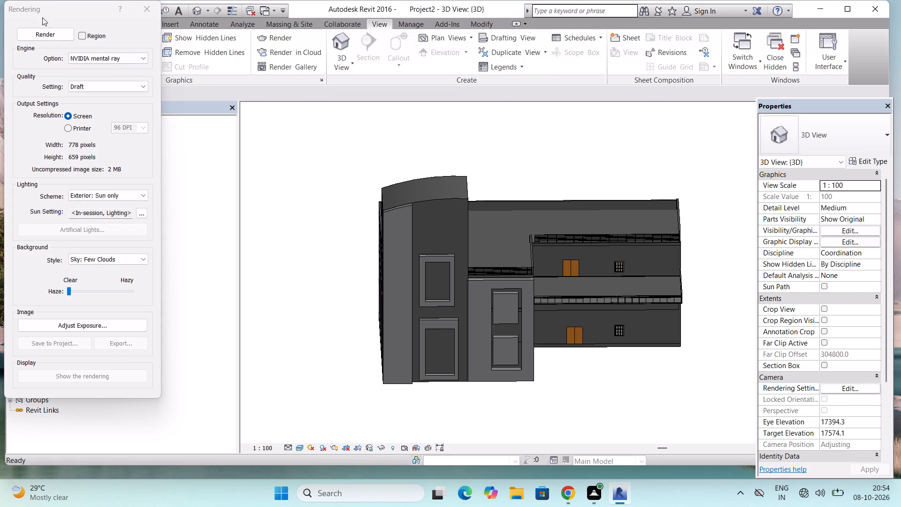
left_click(83, 34)
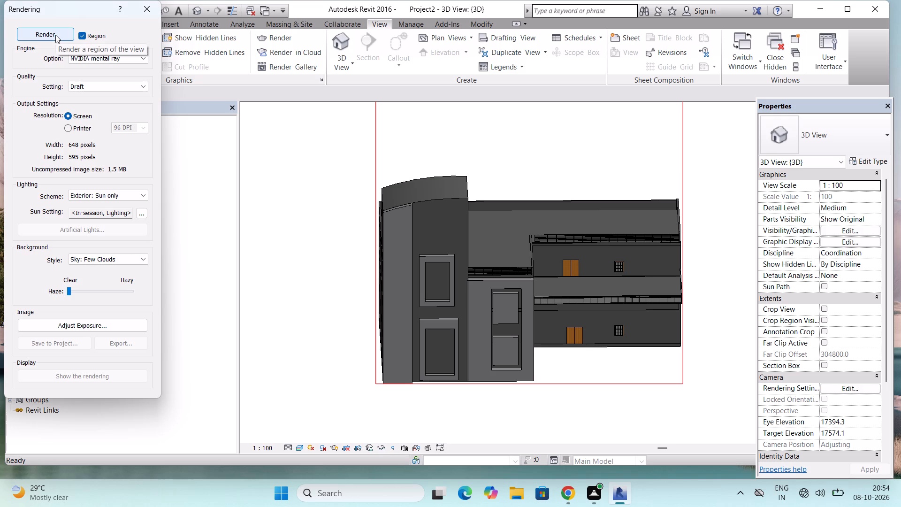
Enlarge the render region on both sides of the building and below it, to about 503 by 395 pixels.
scroll(225, 164, "down", 2)
scroll(432, 316, "down", 3)
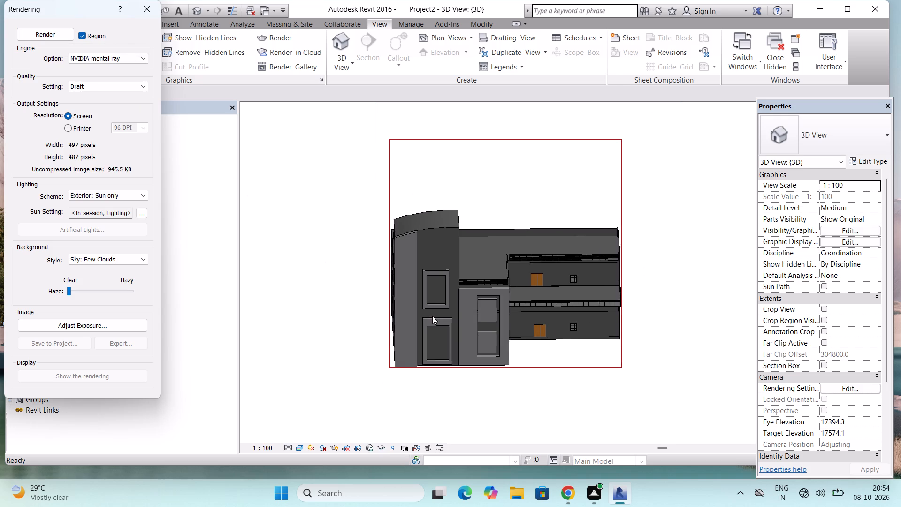
scroll(432, 316, "down", 1)
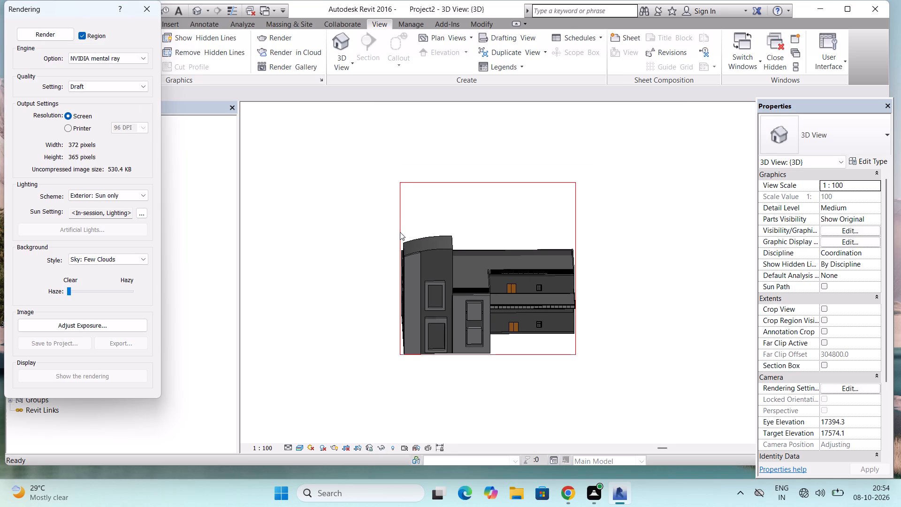
left_click(400, 232)
left_click_drag(401, 268, 379, 272)
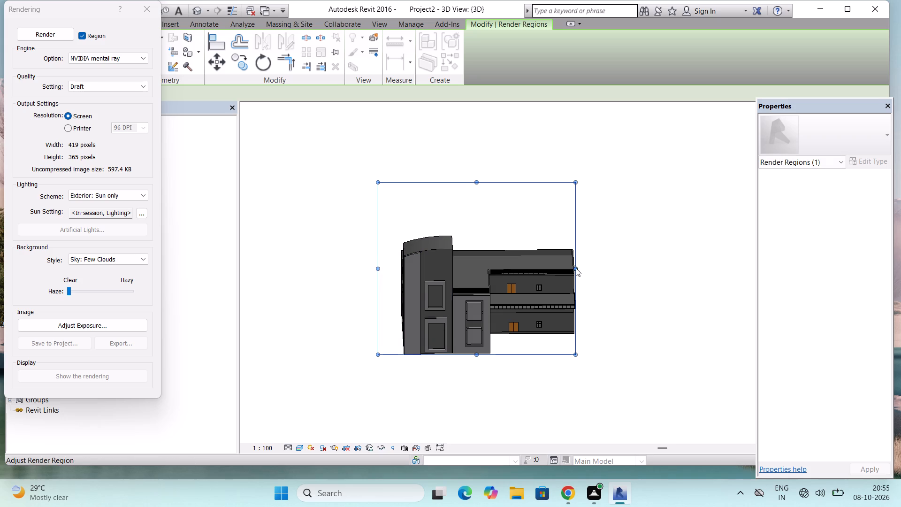
left_click_drag(576, 268, 615, 268)
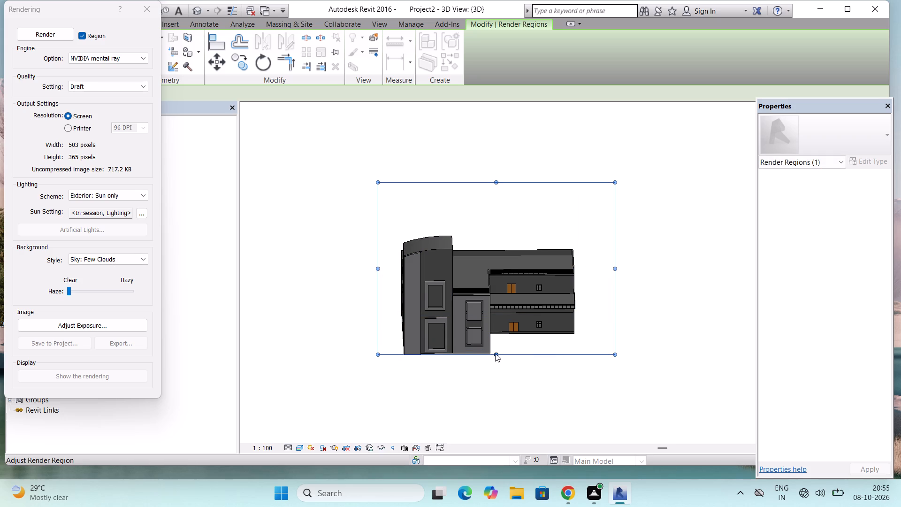
left_click_drag(495, 353, 495, 368)
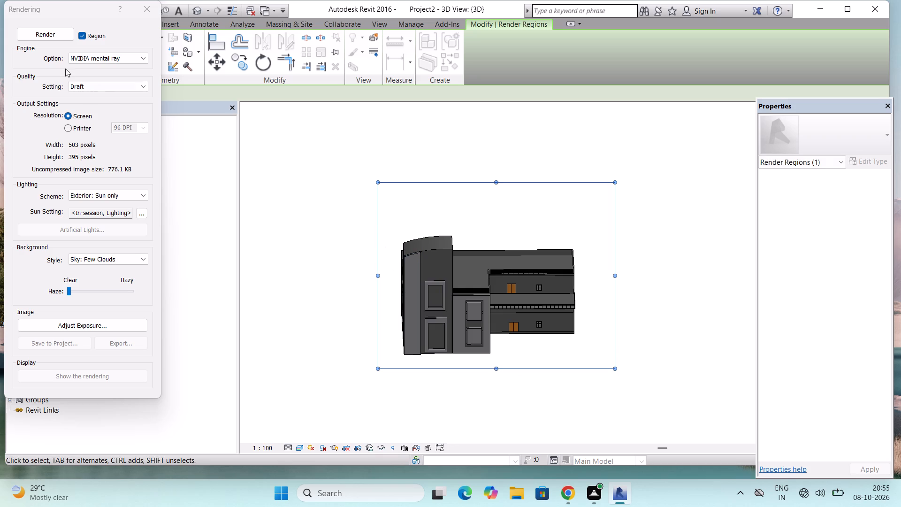
Render the framed region of the 3D view.
left_click(54, 35)
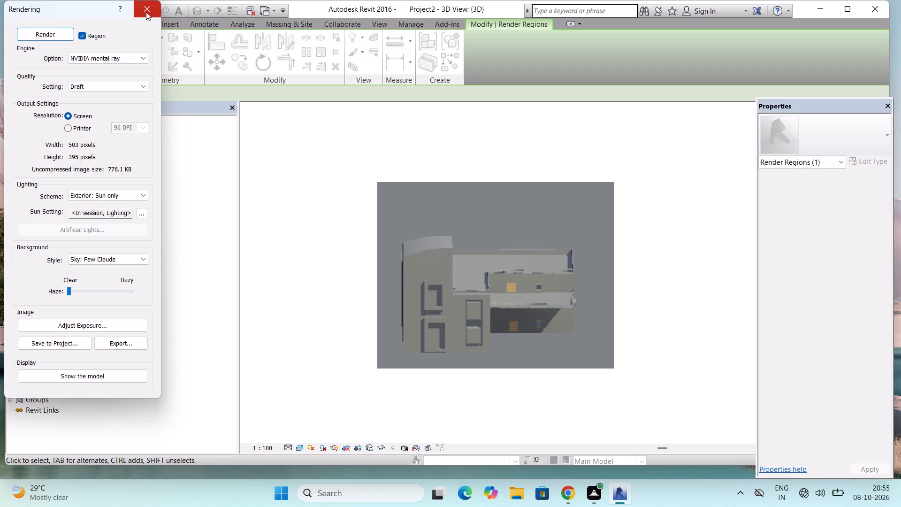
Export the rendering to the Desktop as a JPEG file named "{3D} 2".
left_click(115, 344)
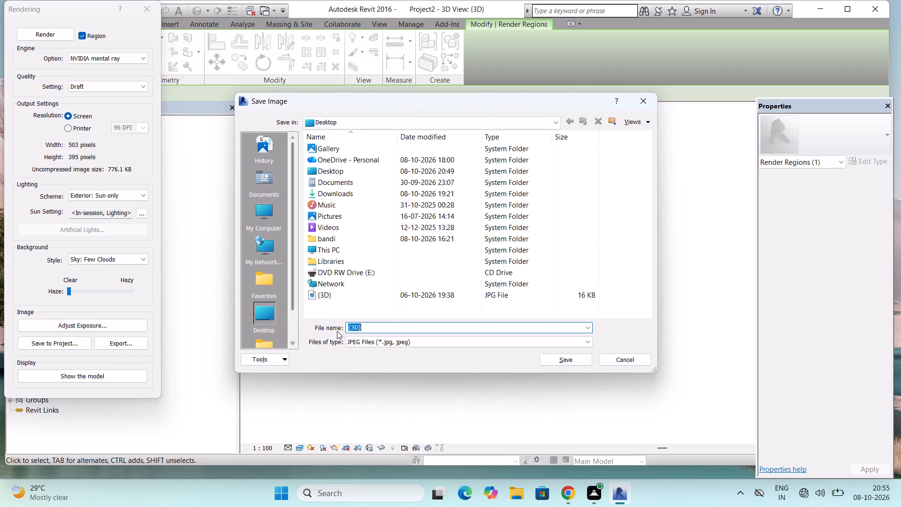
left_click(375, 323)
left_click(374, 328)
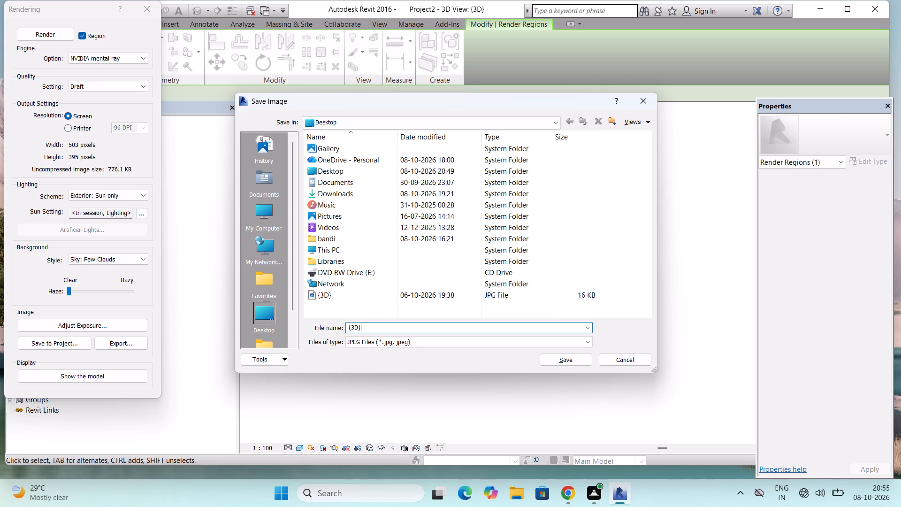
key("space")
key("2")
left_click(555, 357)
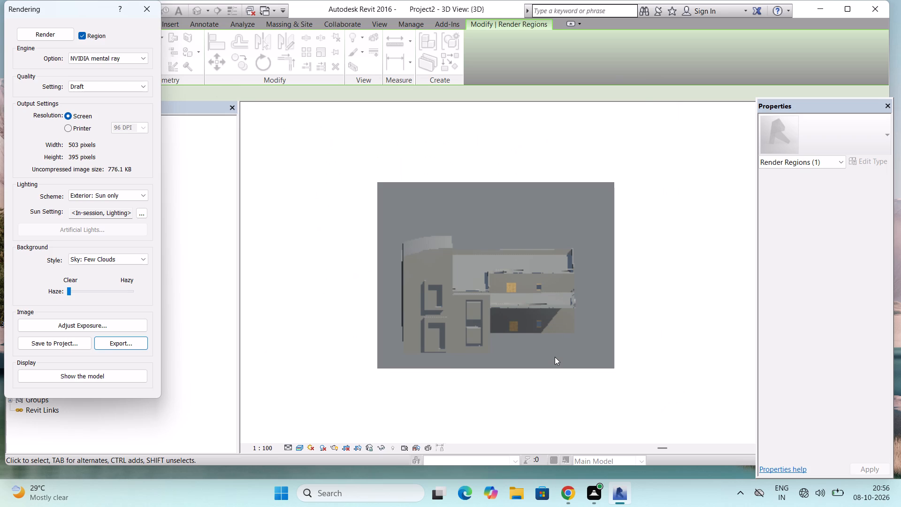
Save the rendered image to the project under the suggested name and close the Rendering settings.
left_click(44, 346)
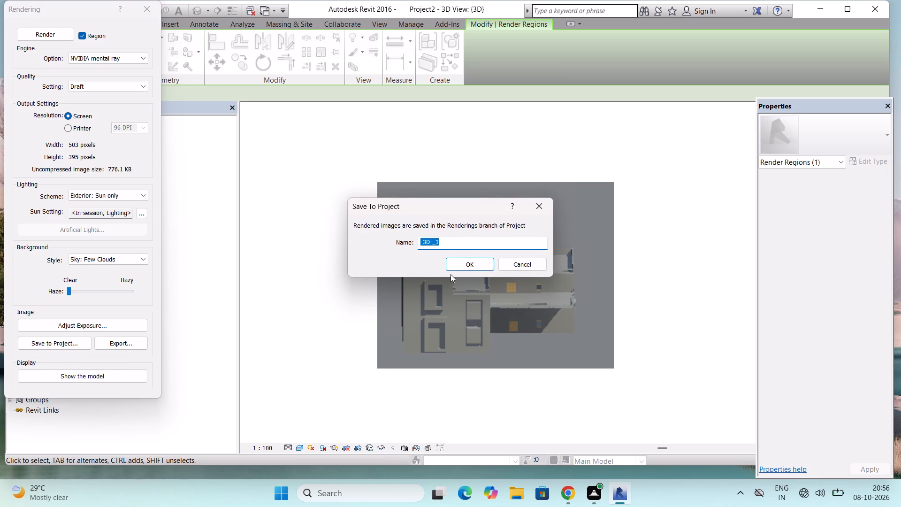
left_click(464, 267)
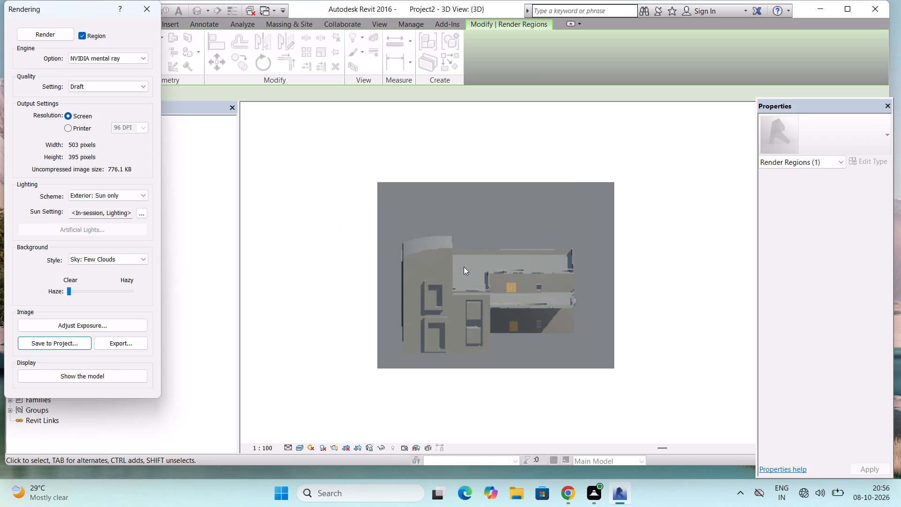
left_click(150, 11)
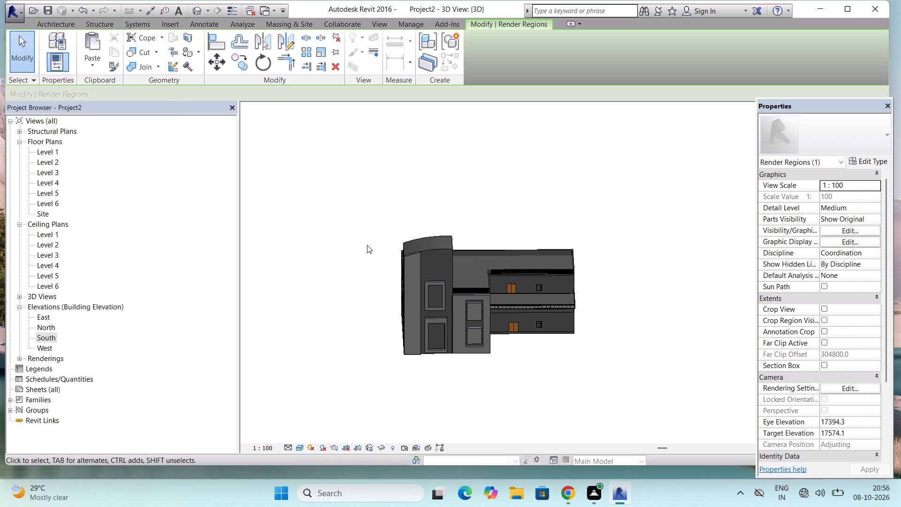
Save the Project2 file.
key("ctrl+s")
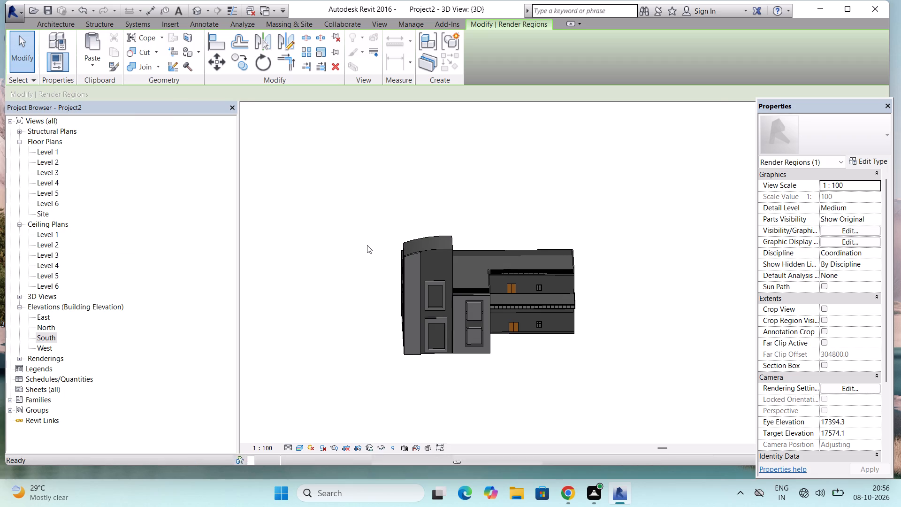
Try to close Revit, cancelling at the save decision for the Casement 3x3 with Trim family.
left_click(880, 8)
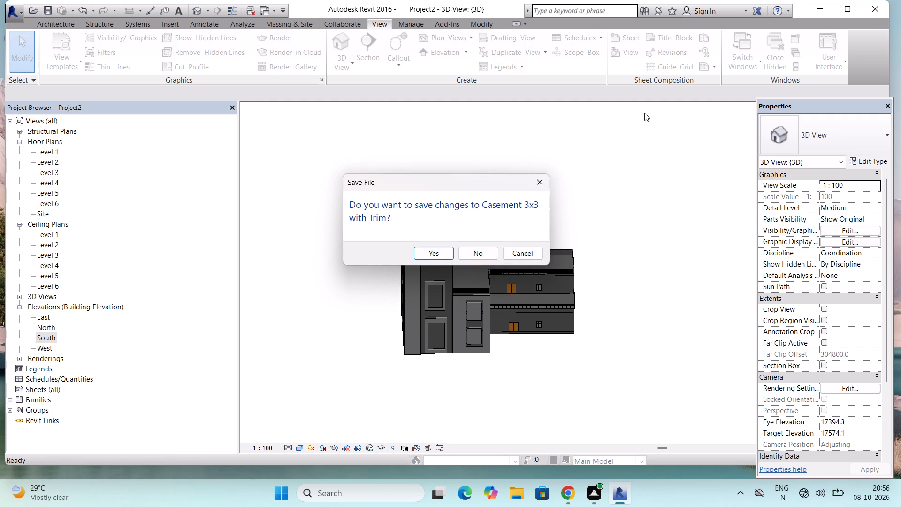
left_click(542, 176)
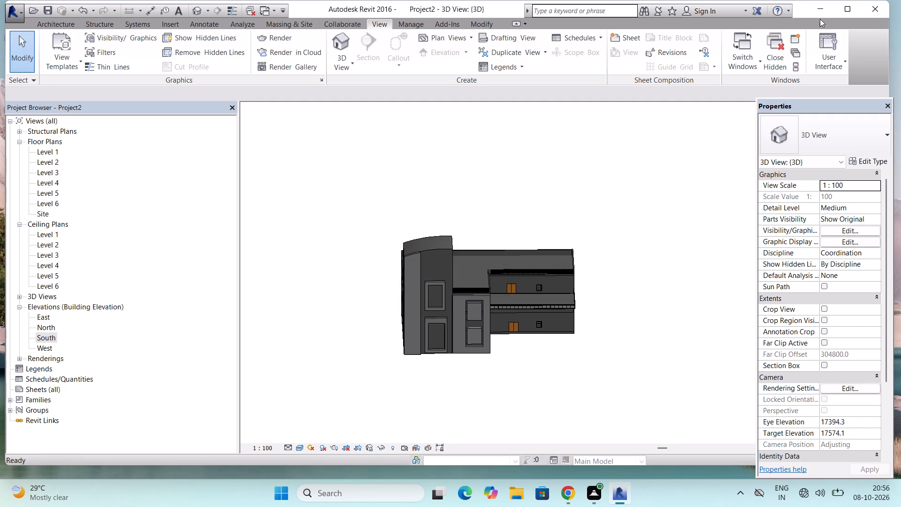